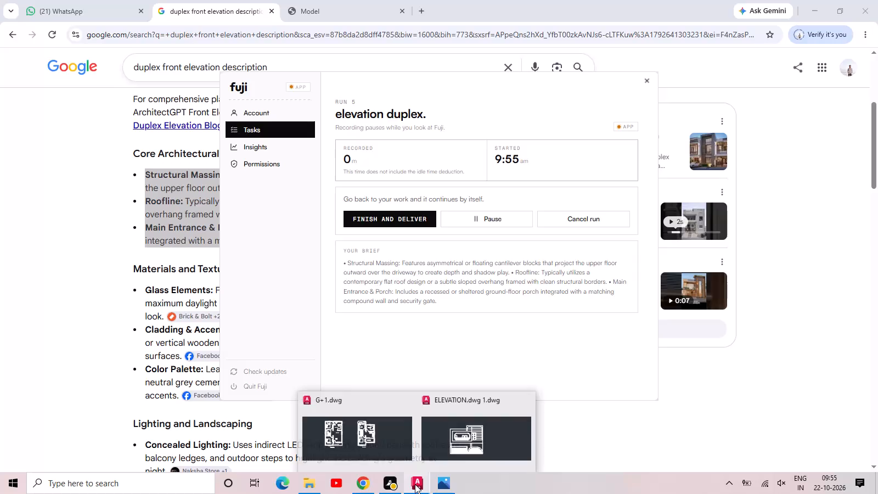
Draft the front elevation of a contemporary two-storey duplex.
Switch to AutoCAD's ELEVATION drawing window and start a new blank drawing.
left_click(413, 481)
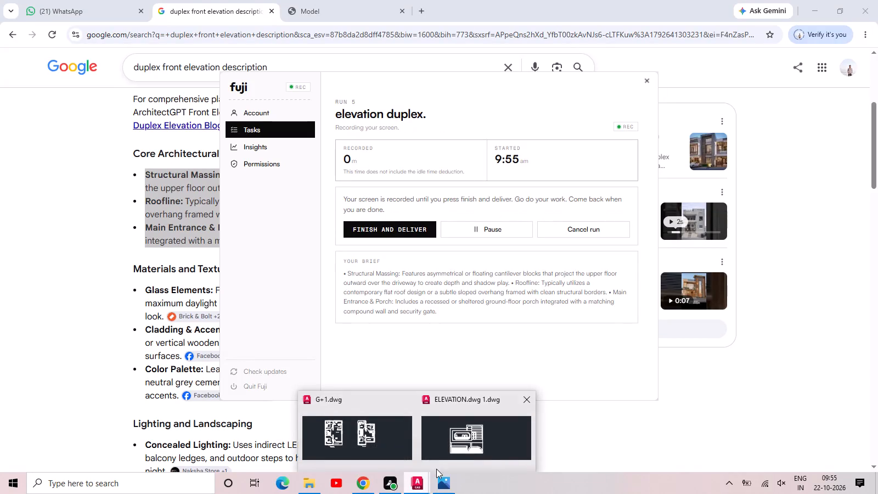
left_click(454, 448)
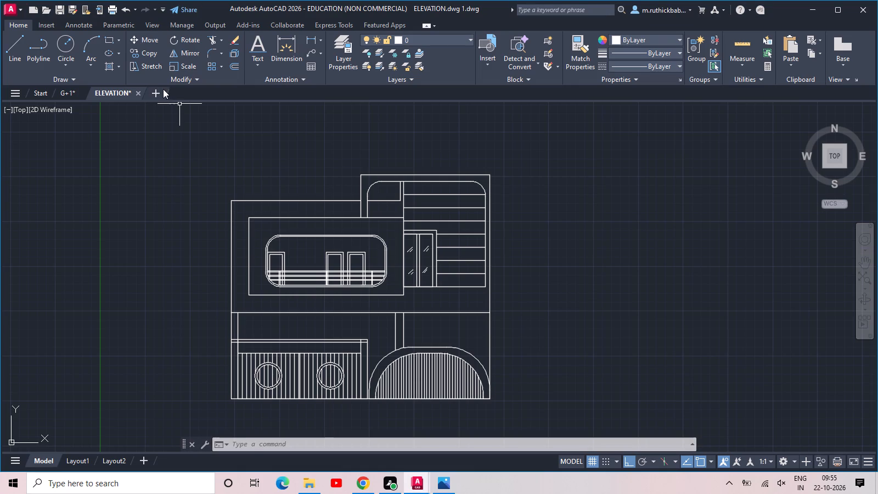
left_click(161, 93)
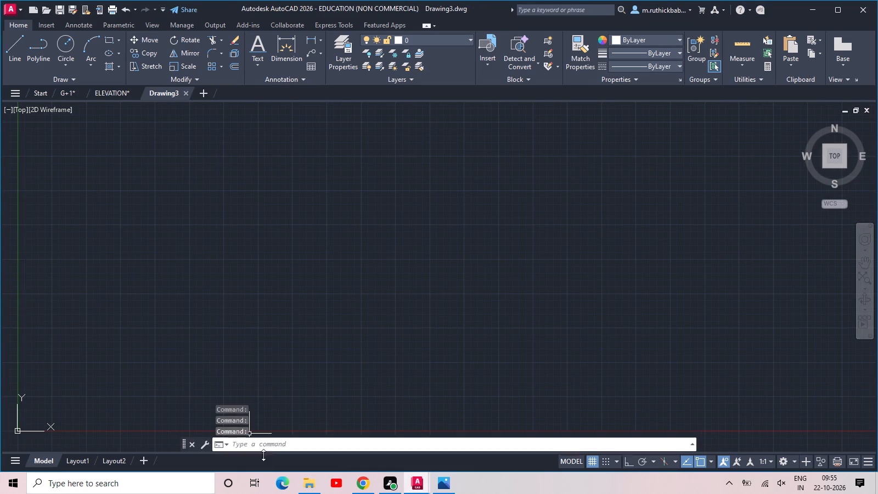
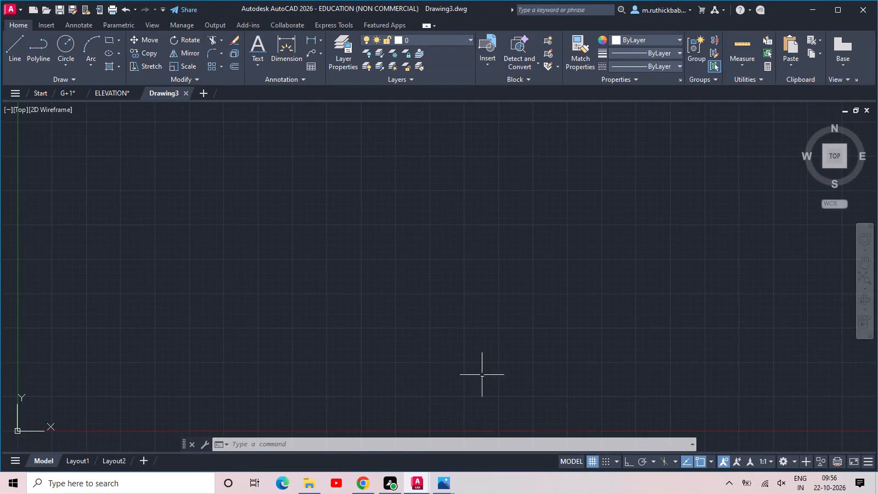
Examine the file search paths and locations in the Options dialog, including the Support File Search Path and Log File Location entries.
scroll(395, 334, "down", 2)
middle_click_drag(390, 333, 301, 379)
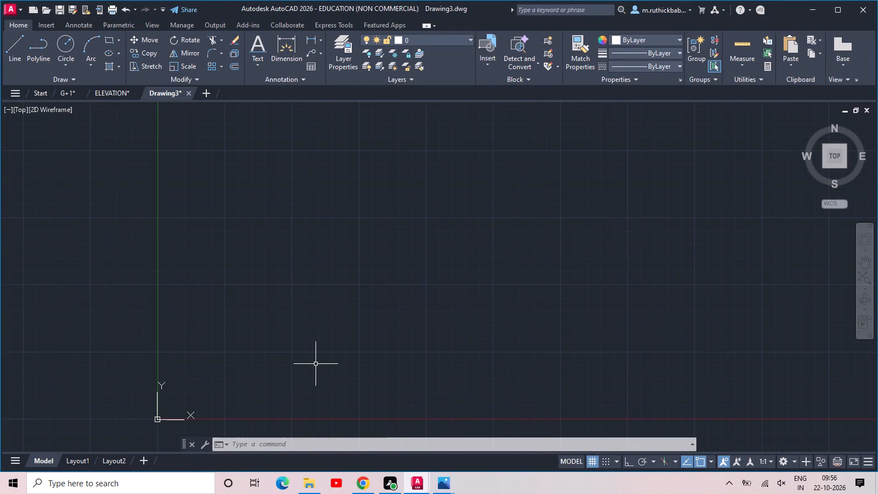
type("op")
left_click(340, 386)
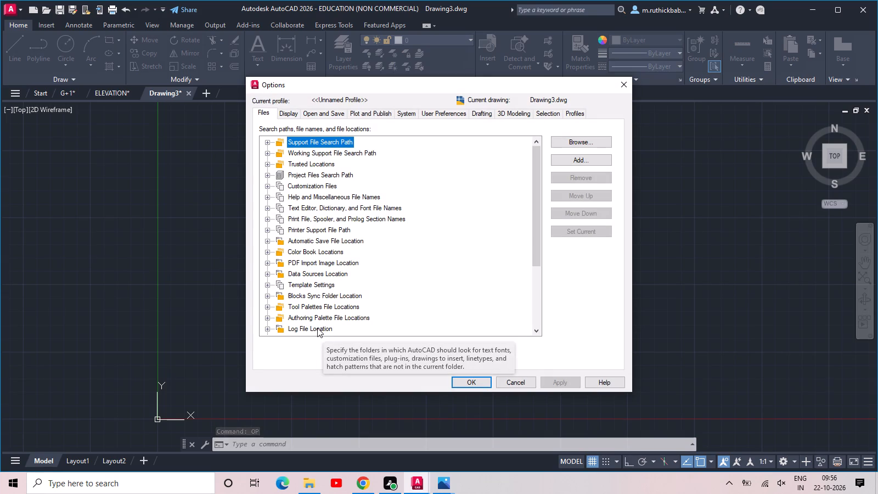
left_click(317, 328)
left_click(317, 328)
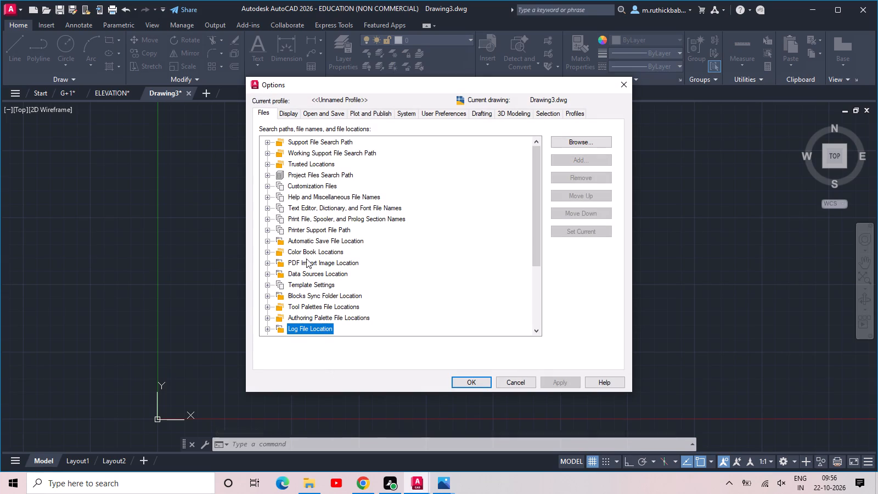
left_click(292, 138)
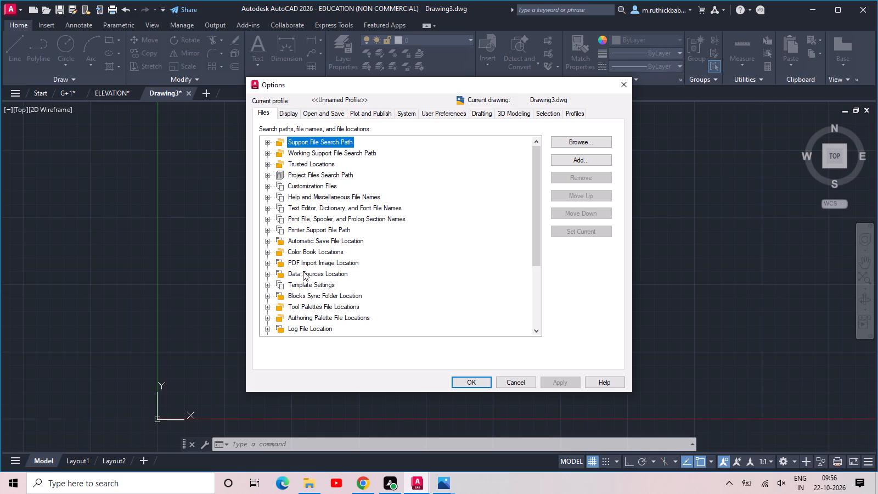
left_click(308, 330)
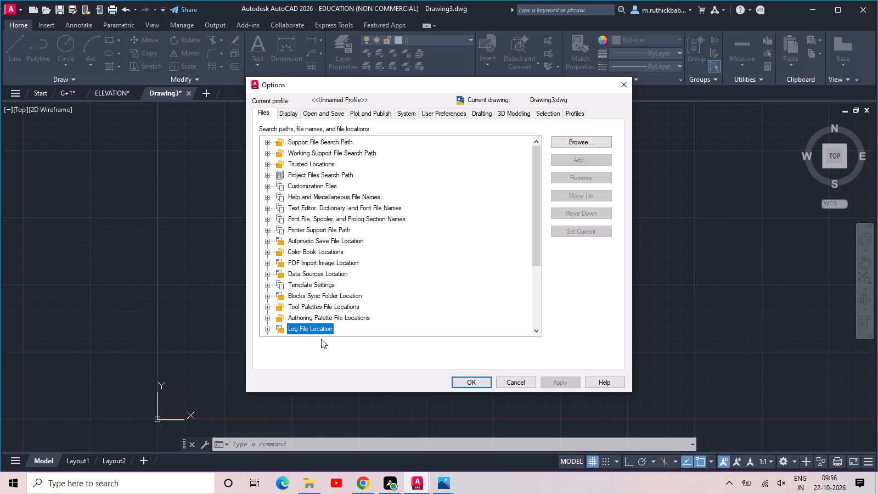
key("Return")
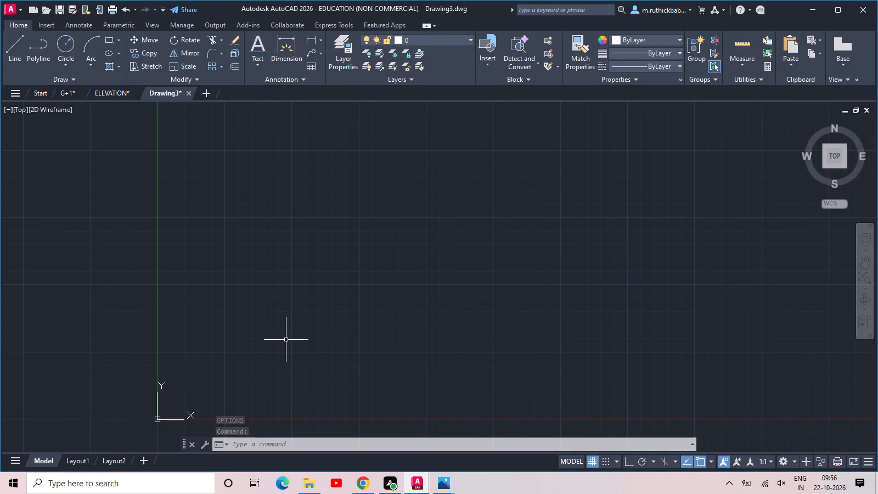
type("op")
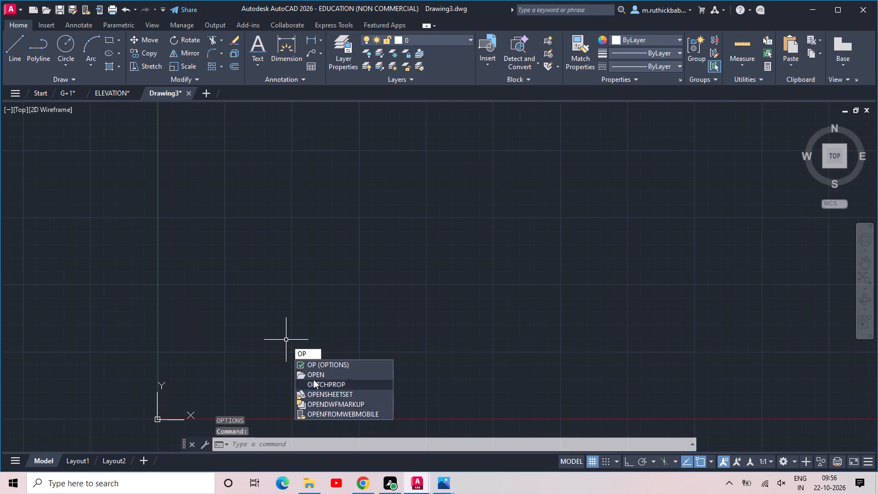
left_click(313, 363)
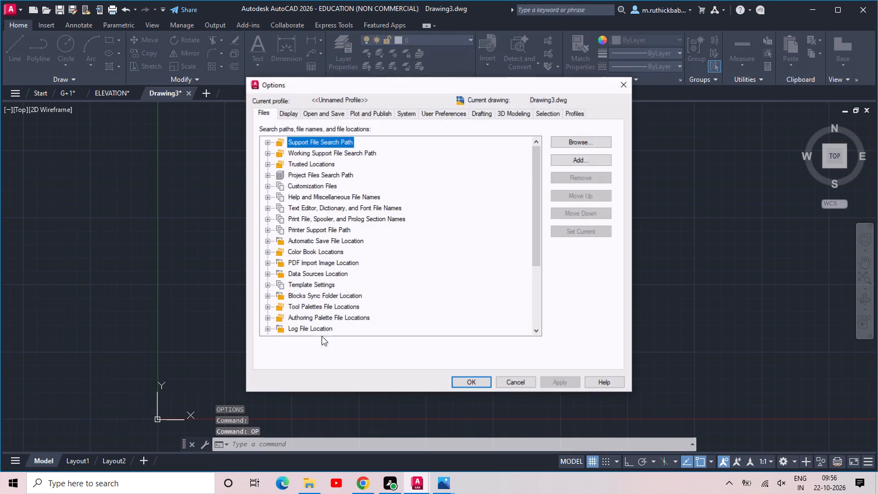
left_click(314, 330)
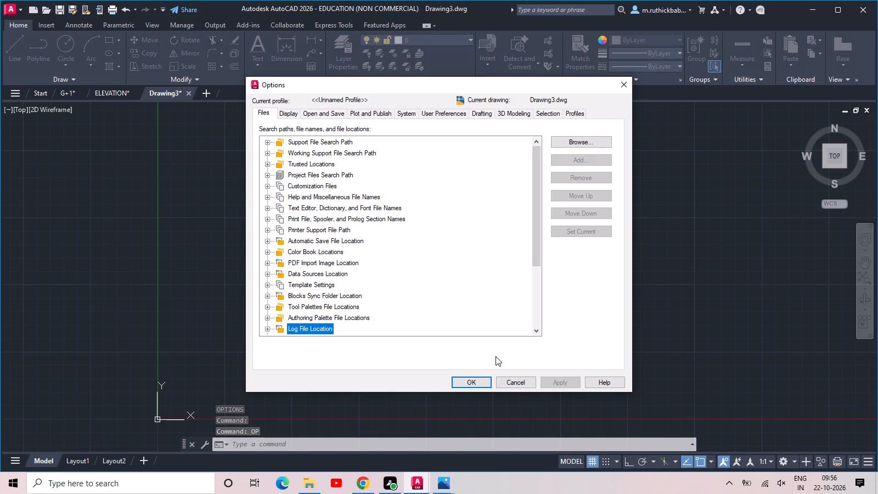
left_click(465, 384)
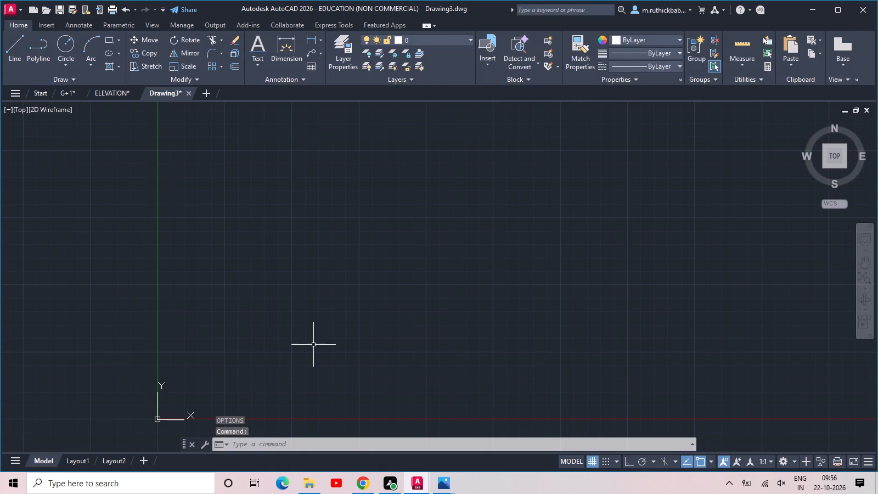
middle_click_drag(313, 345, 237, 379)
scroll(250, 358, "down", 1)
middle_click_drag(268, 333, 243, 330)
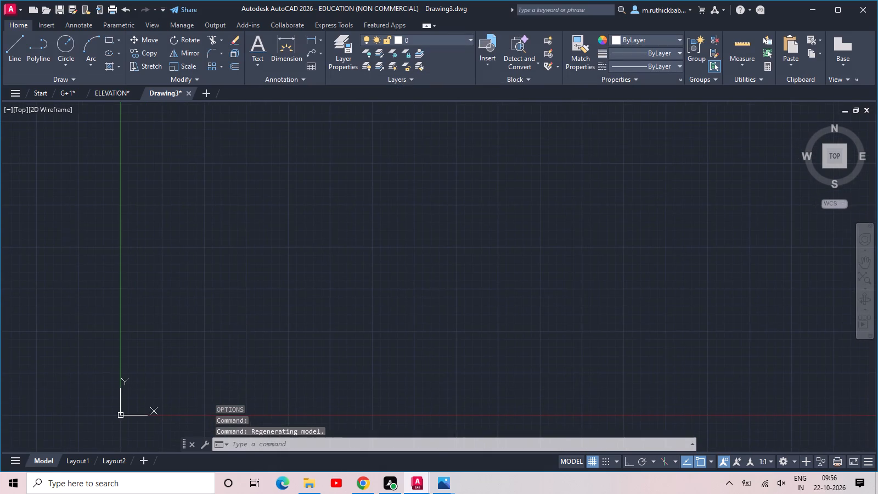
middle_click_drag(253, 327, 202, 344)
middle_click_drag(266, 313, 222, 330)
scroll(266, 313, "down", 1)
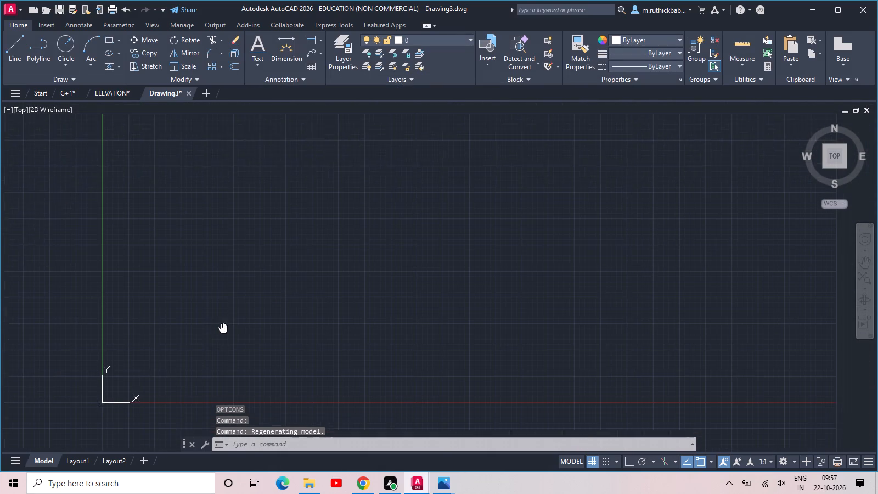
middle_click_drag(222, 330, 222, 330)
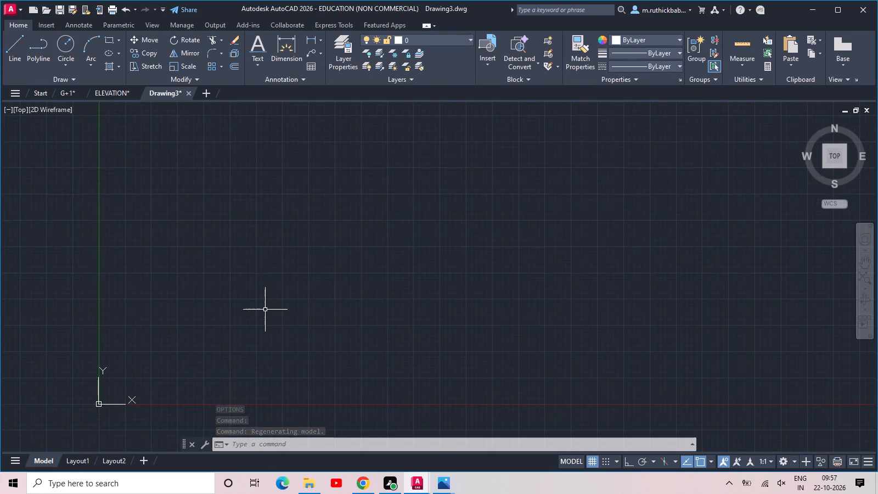
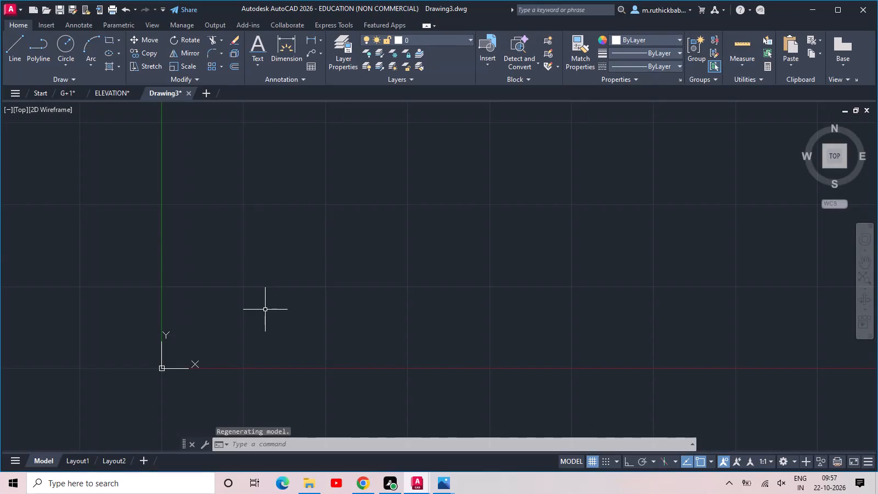
Set the drawing's length units to Engineering with 0'-0" precision.
type("un")
key("space")
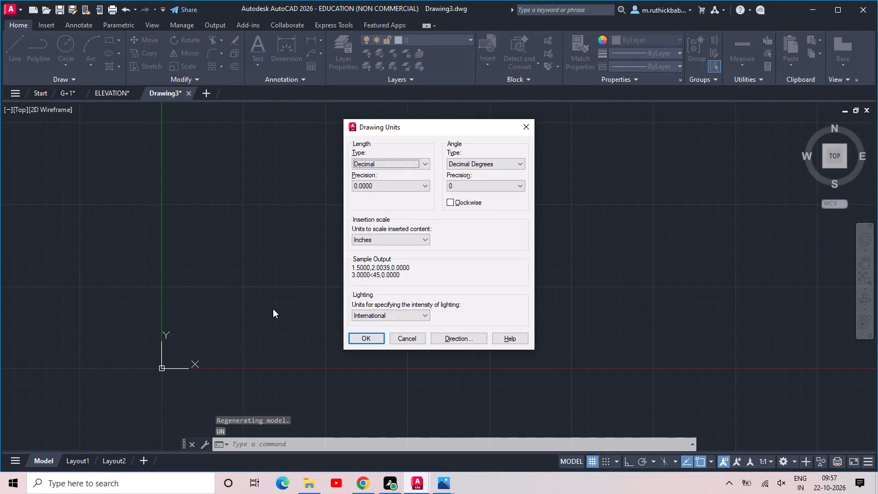
left_click(377, 161)
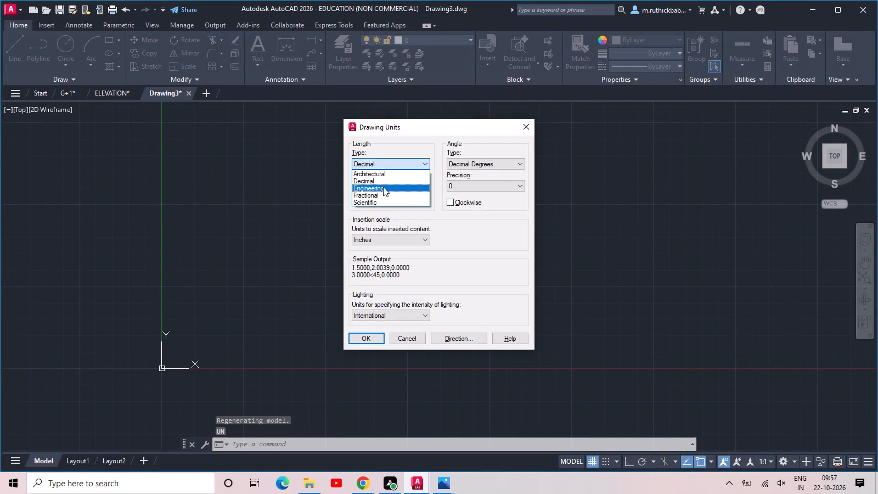
left_click(383, 187)
left_click(387, 183)
left_click(385, 198)
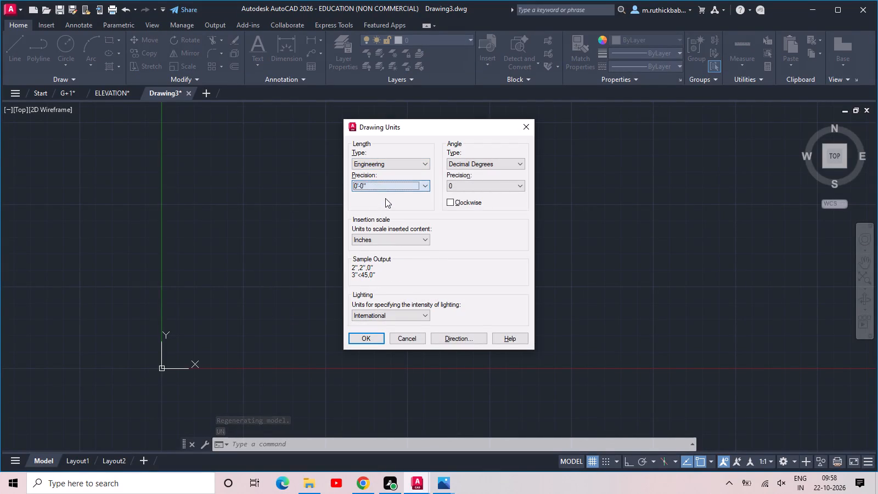
left_click(370, 339)
Draw a rectangle 30' wide and 10' high in the empty drawing area, above the X axis.
scroll(421, 325, "down", 3)
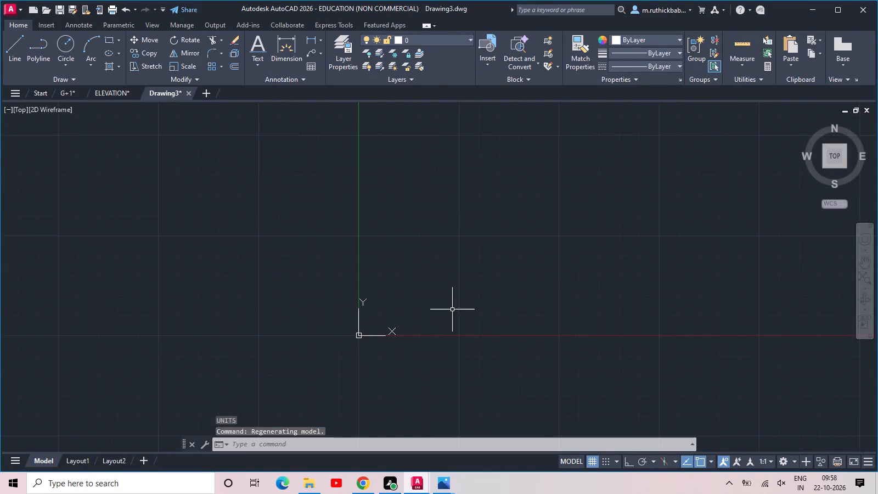
middle_click_drag(488, 283, 213, 397)
scroll(339, 316, "down", 2)
middle_click_drag(403, 279, 241, 338)
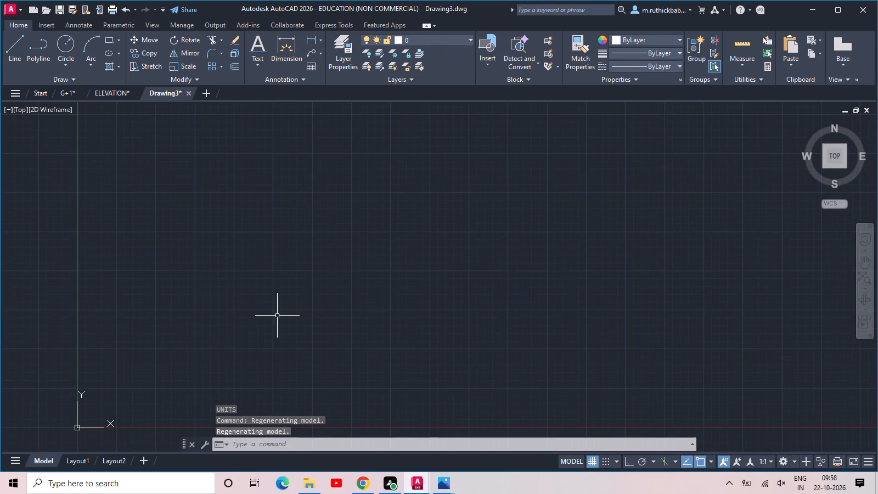
scroll(279, 315, "down", 1)
type("rec")
key("space")
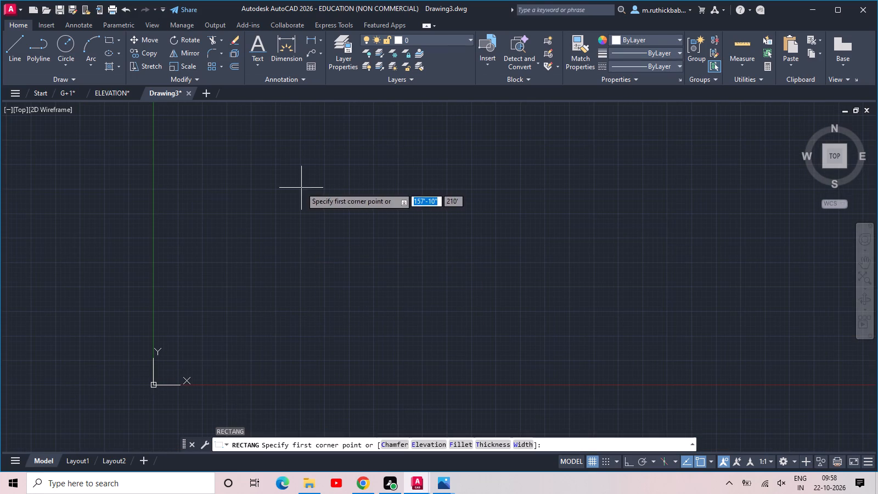
left_click(348, 359)
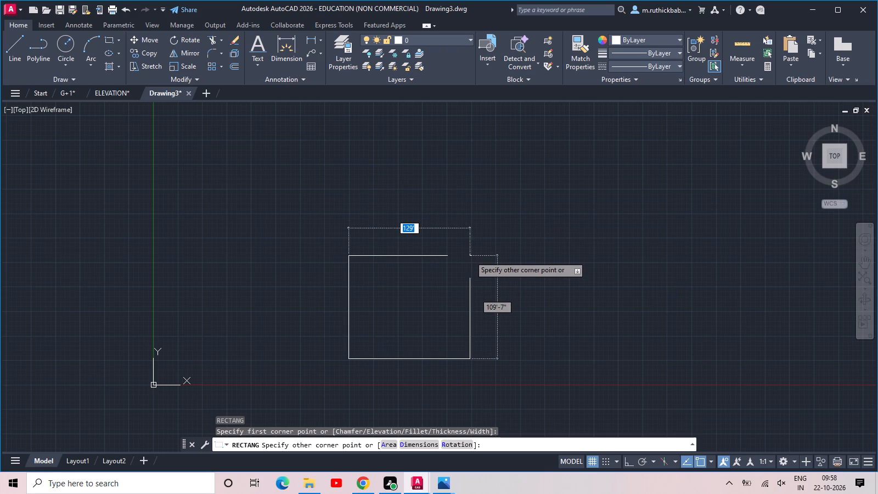
type("30'")
key("Tab")
type("10'")
key("Return")
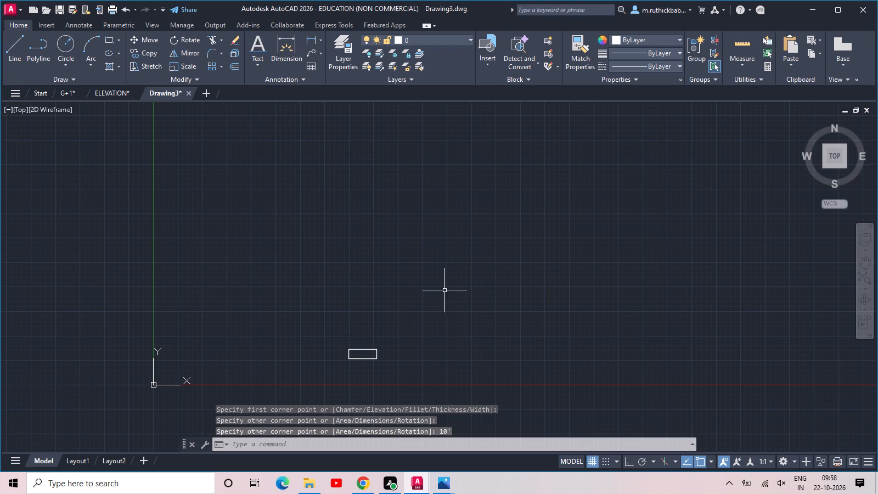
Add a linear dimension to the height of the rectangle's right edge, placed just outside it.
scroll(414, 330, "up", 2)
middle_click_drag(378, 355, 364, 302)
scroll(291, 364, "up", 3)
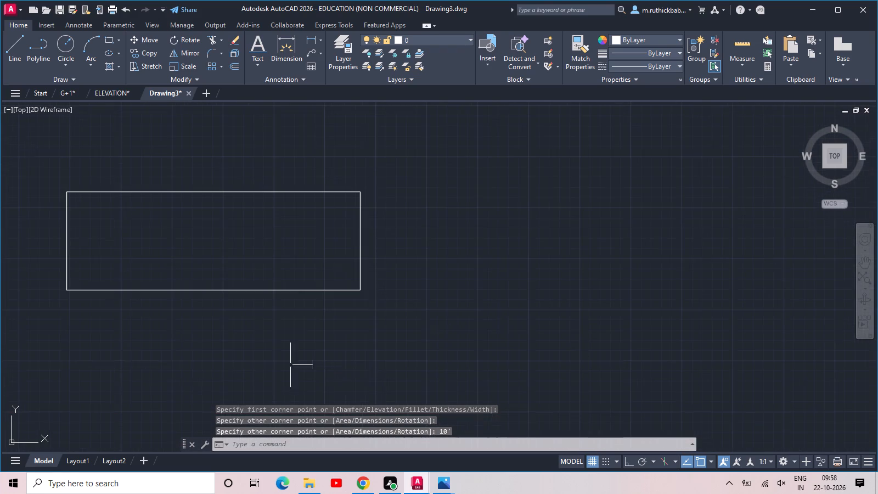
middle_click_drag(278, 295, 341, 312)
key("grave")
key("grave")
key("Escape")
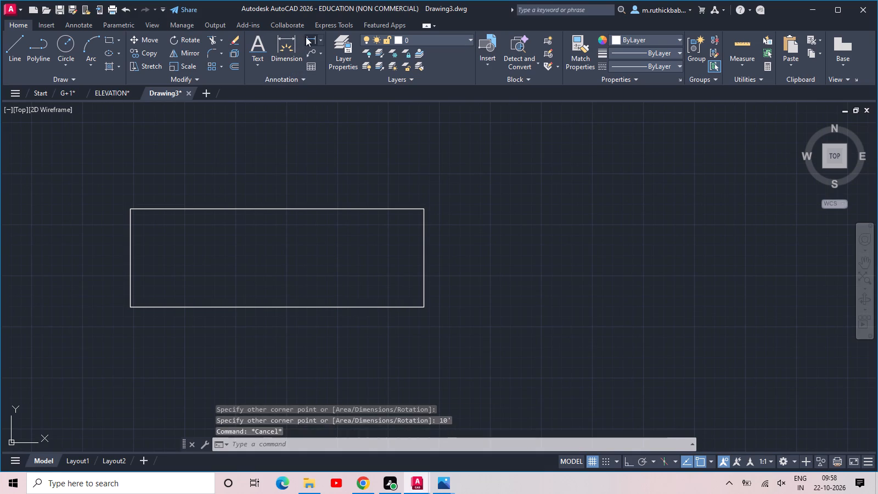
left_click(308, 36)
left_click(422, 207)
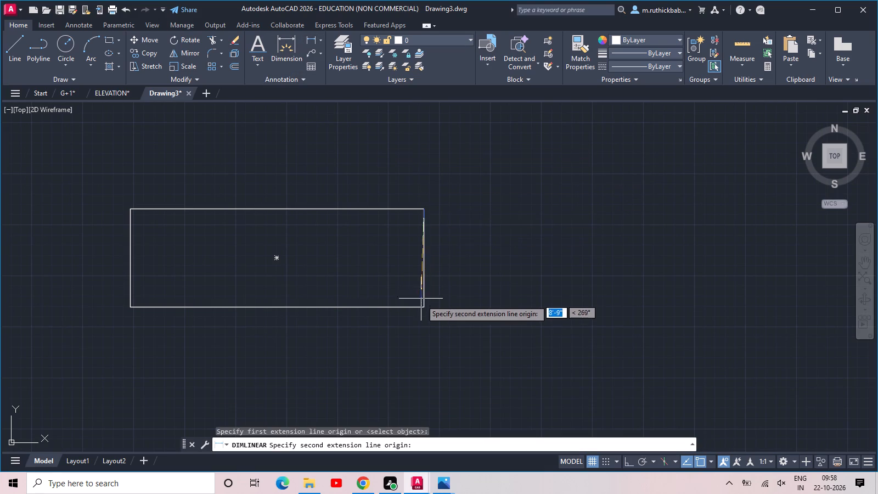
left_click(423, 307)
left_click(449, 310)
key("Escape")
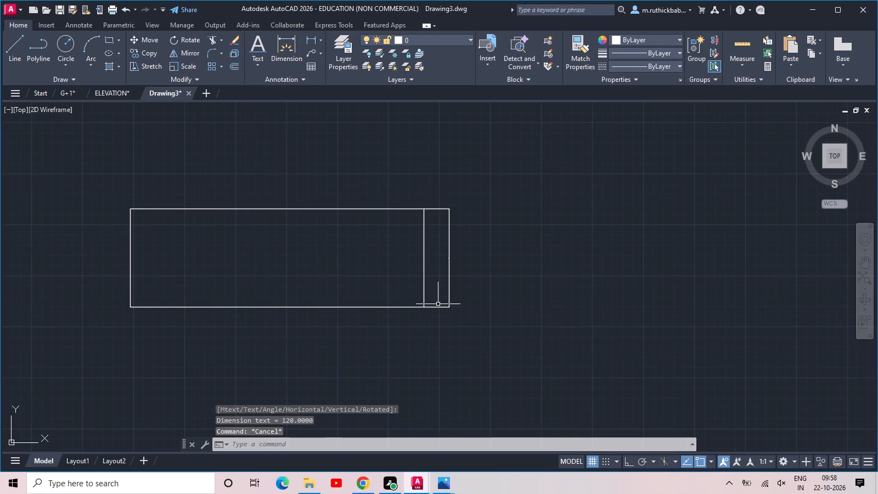
Modify the Standard dimension style's primary units to Engineering format with 0'-0" precision.
type("d")
key("space")
left_click(555, 215)
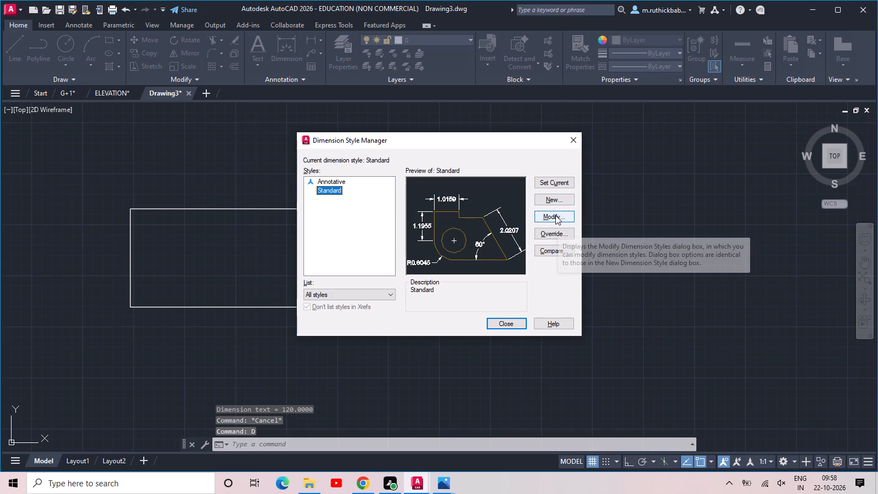
left_click(555, 215)
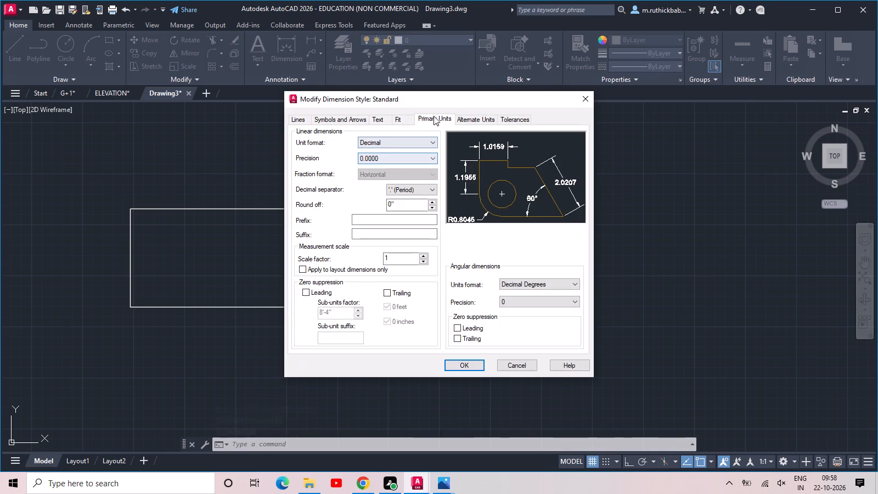
left_click(410, 140)
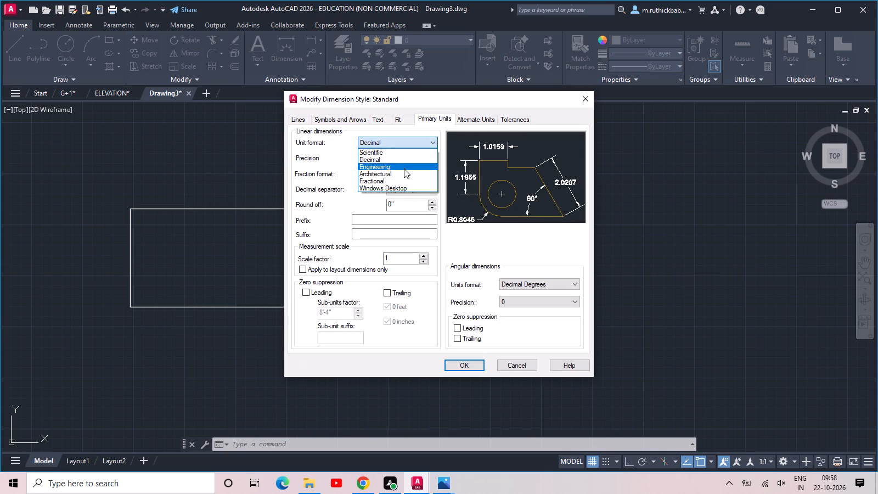
left_click(404, 169)
left_click(406, 158)
left_click(392, 168)
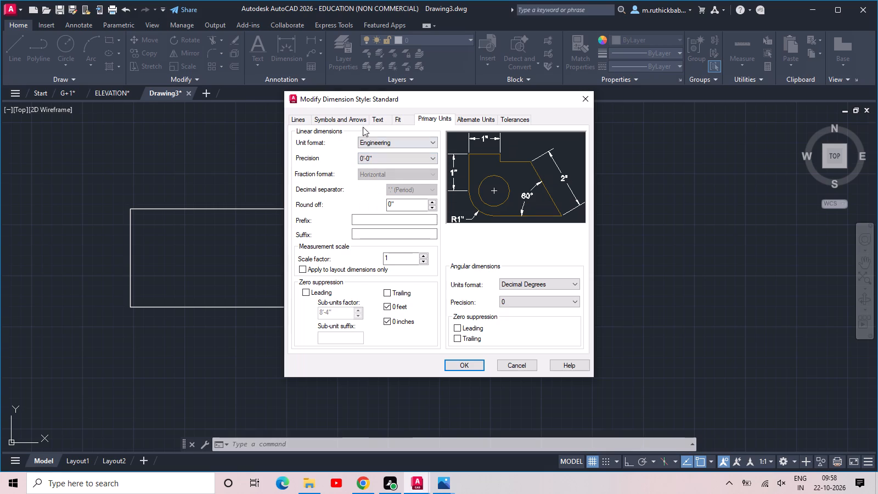
Set the Standard dimension style's text height to 12 and close the style manager.
left_click(381, 117)
left_click_drag(425, 195, 386, 195)
type("12")
key("Return")
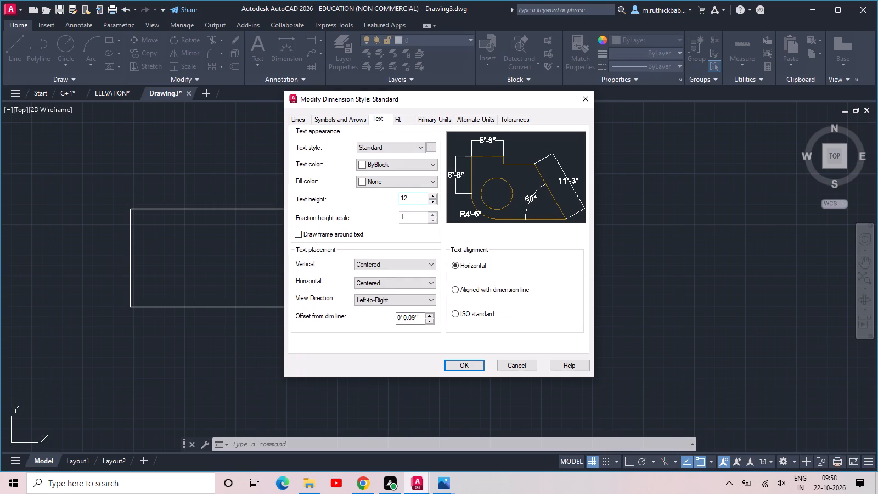
left_click(447, 365)
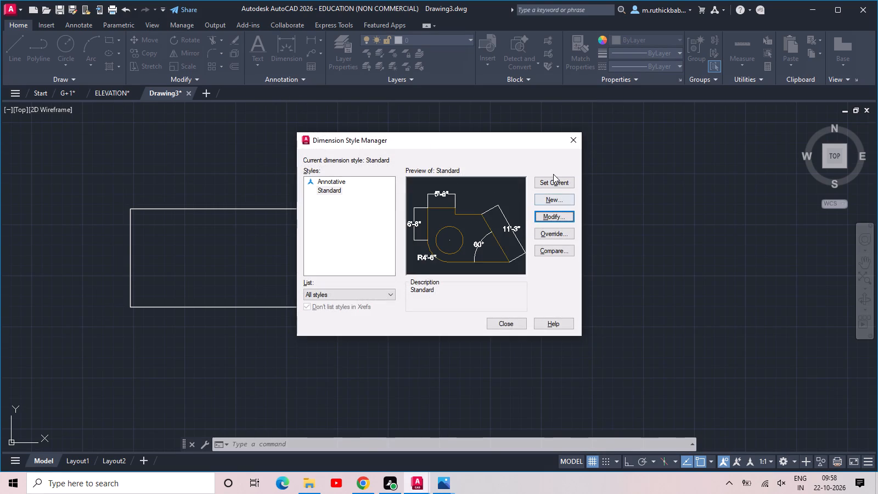
left_click(554, 176)
left_click(505, 325)
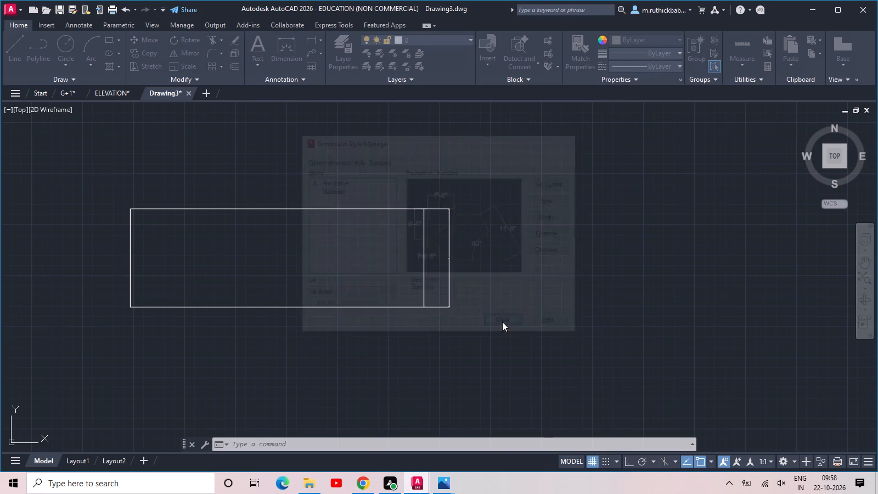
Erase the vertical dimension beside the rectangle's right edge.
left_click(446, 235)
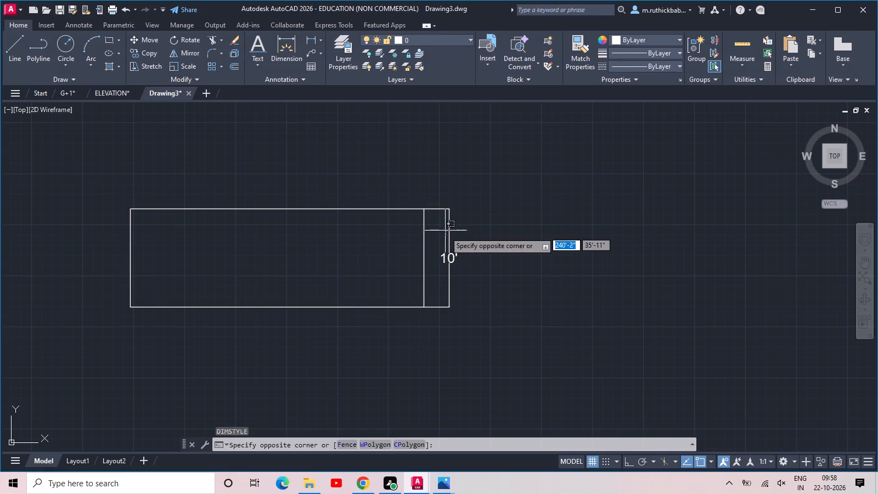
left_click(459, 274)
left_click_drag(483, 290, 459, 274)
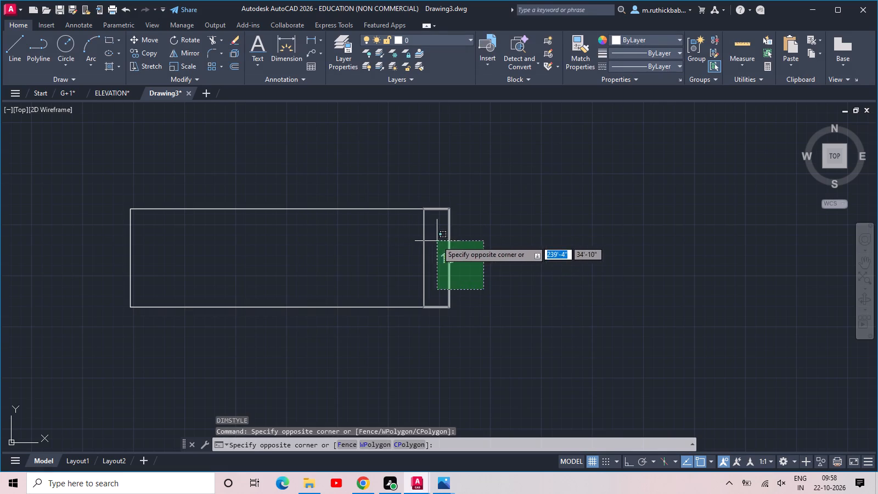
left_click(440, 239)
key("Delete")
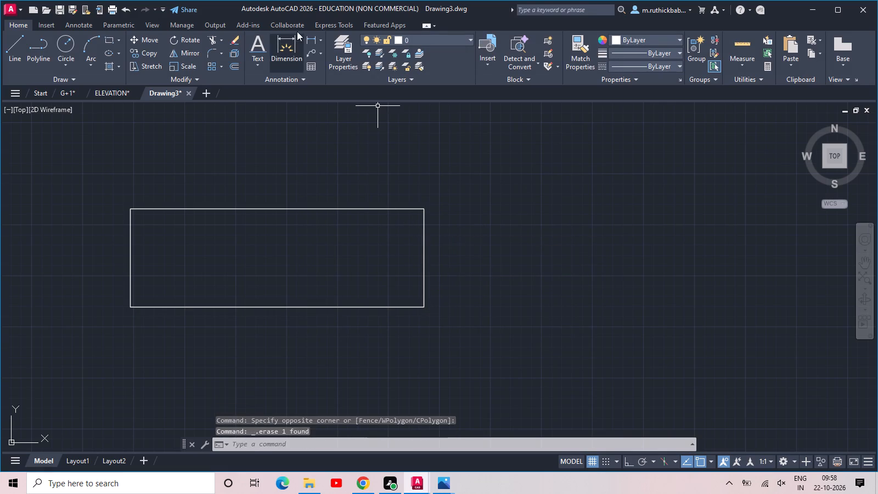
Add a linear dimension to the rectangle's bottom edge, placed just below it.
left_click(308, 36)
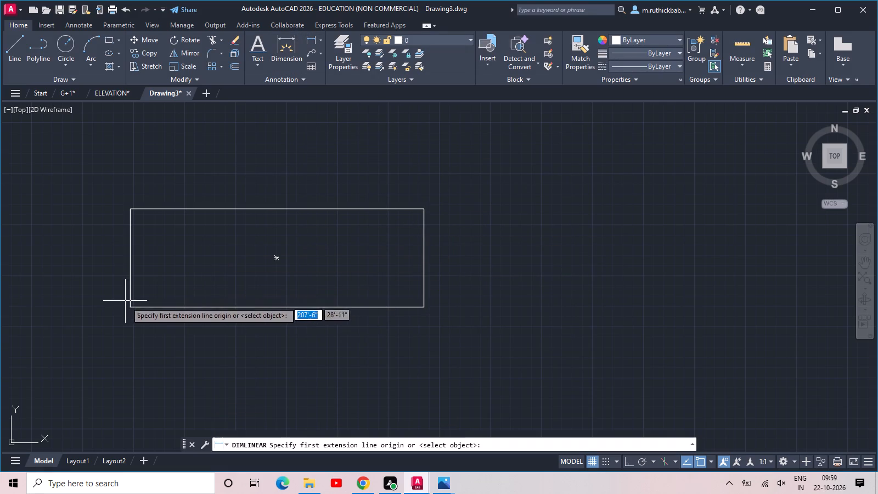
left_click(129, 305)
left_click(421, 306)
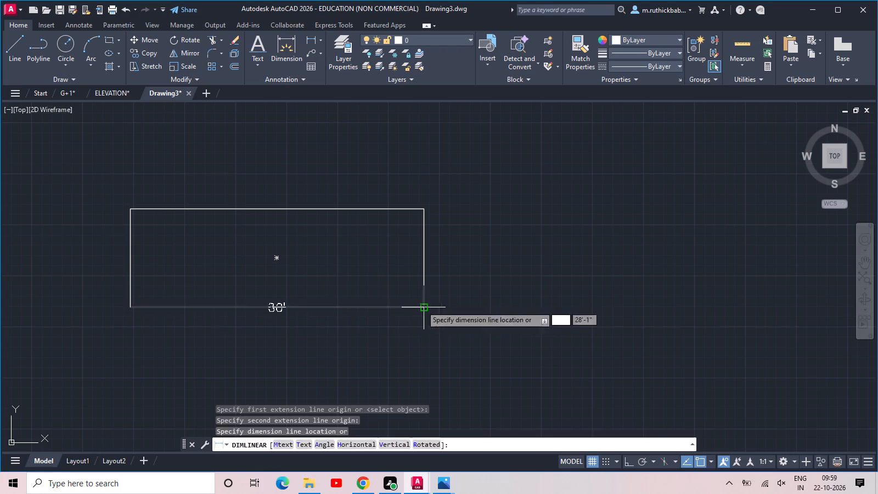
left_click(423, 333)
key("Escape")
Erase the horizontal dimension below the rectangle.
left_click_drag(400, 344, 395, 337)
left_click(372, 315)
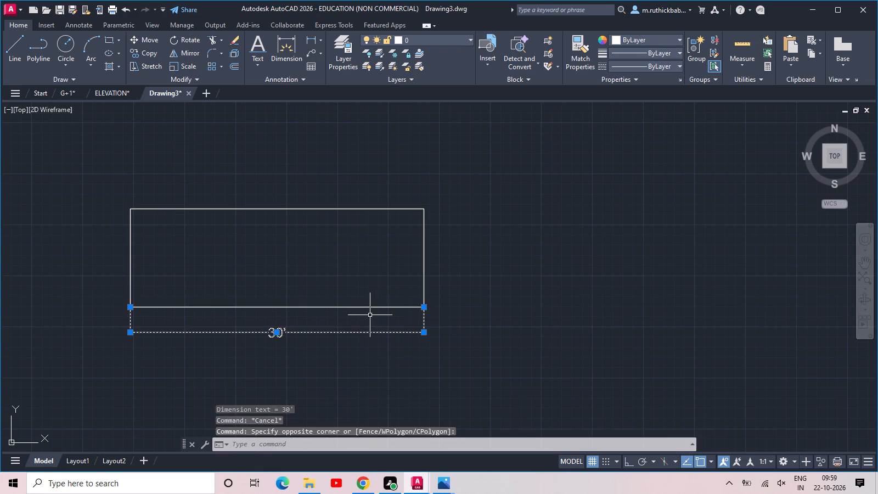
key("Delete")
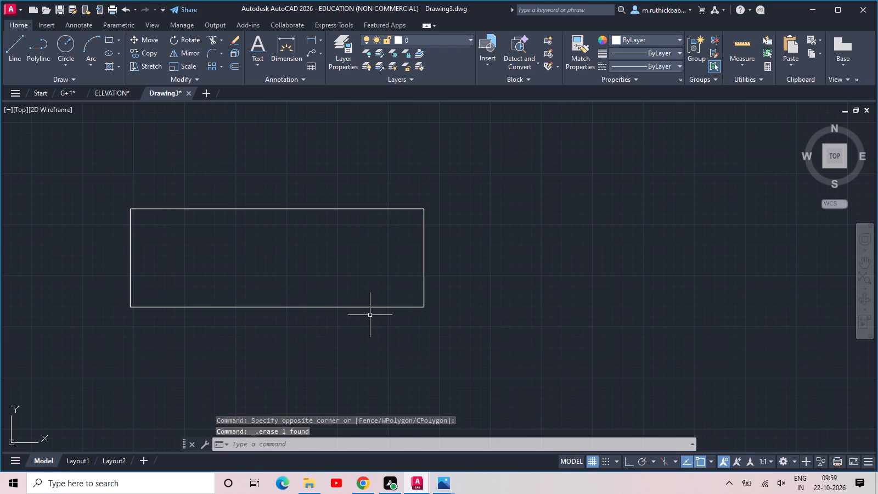
Explode the rectangle into separate lines.
left_click_drag(385, 344, 369, 325)
left_click(251, 201)
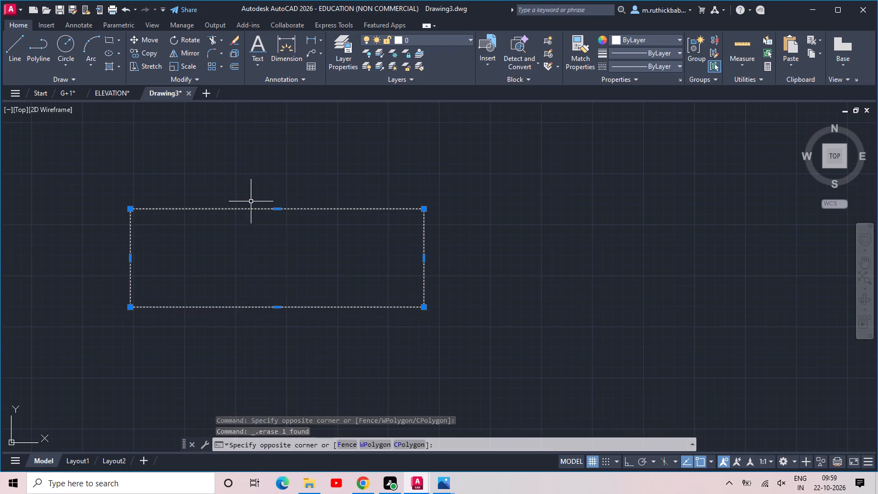
type("x")
key("space")
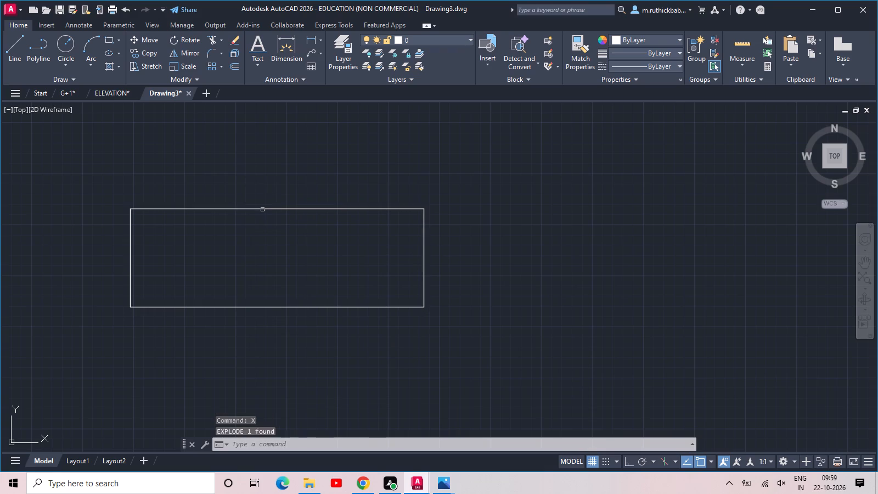
Offset the rectangle's top edge upward by 10'6".
type("off")
key("space")
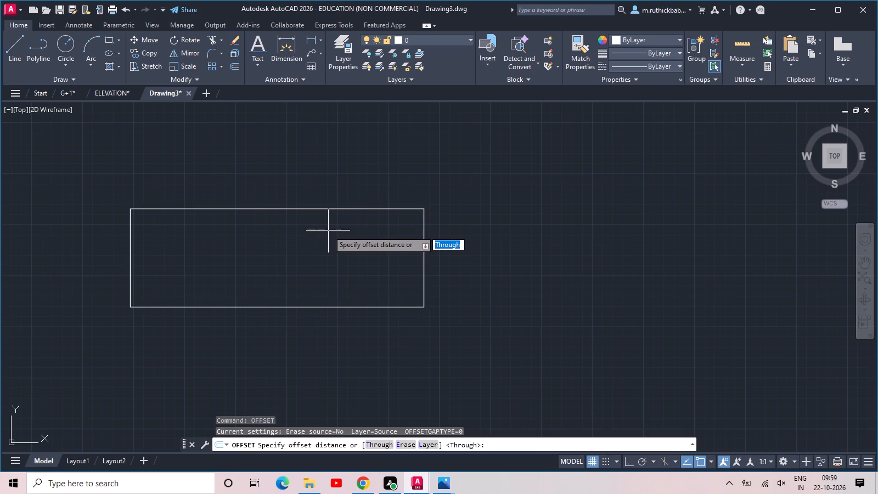
type("10'6")
key("space")
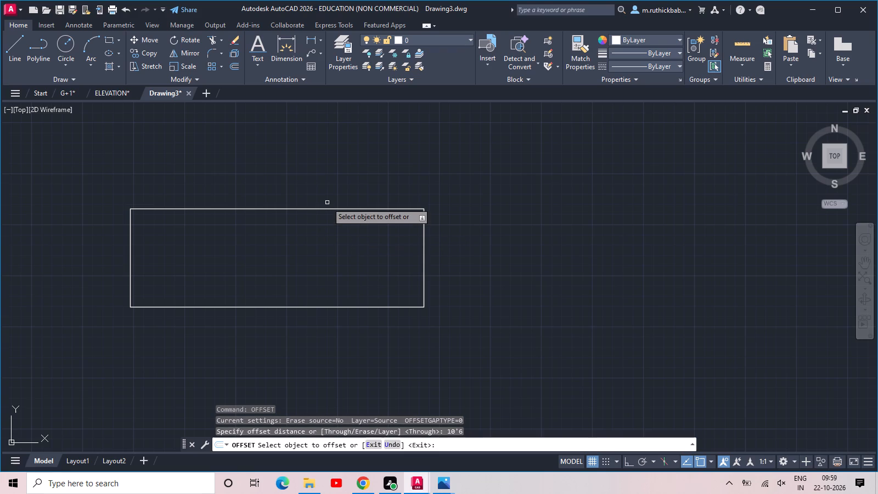
left_click(335, 209)
left_click(345, 169)
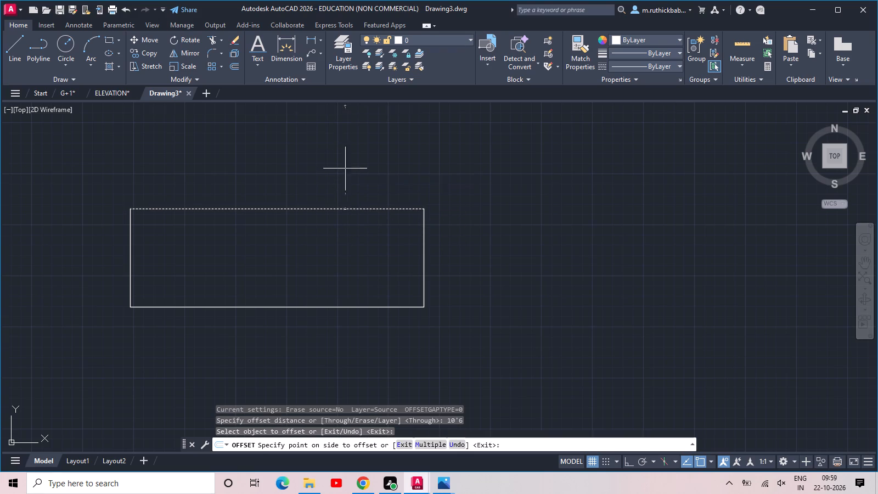
Offset the line above the rectangle upward by 7' to add the topmost level line.
middle_click_drag(345, 169, 370, 268)
middle_click_drag(376, 280, 312, 313)
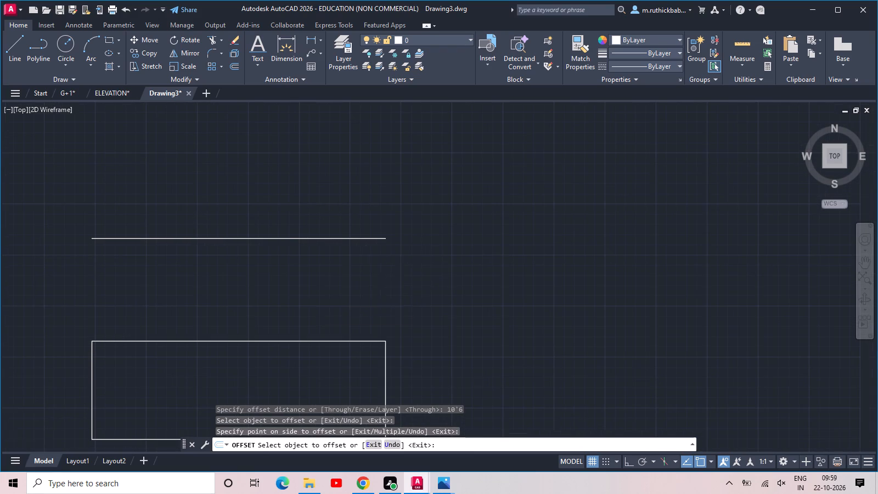
left_click(339, 239)
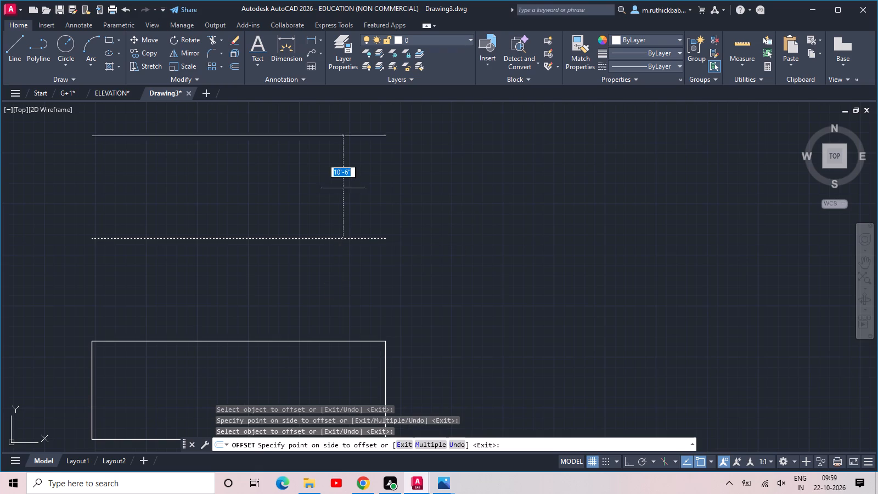
type("7'")
key("Return")
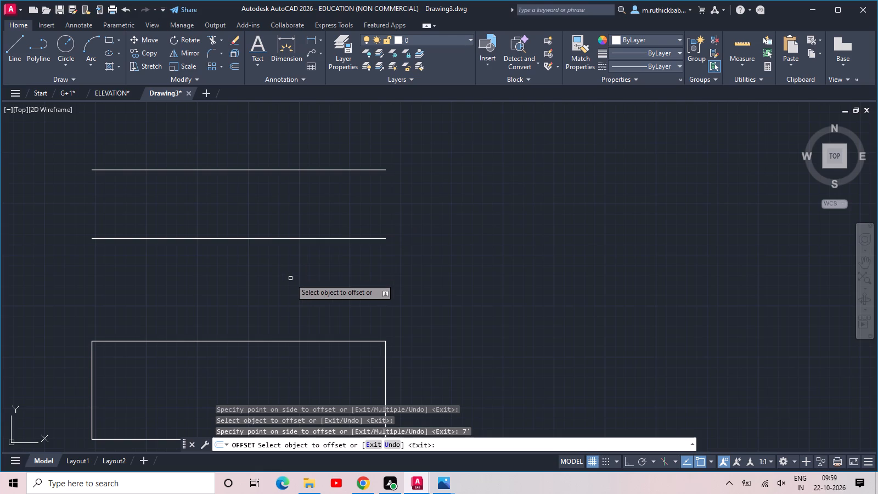
key("grave")
key("Escape")
key("Escape")
Draw a vertical line from the topmost line's right end down to the rectangle's upper-right corner.
key("l")
key("space")
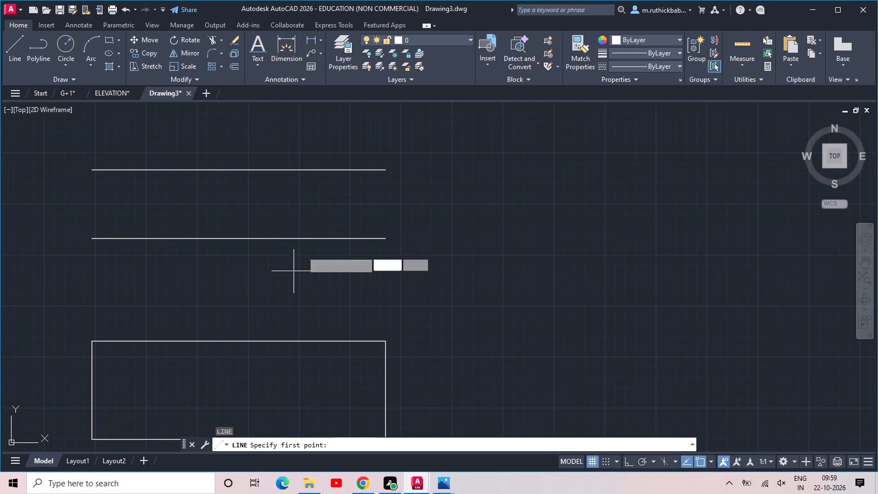
left_click(386, 171)
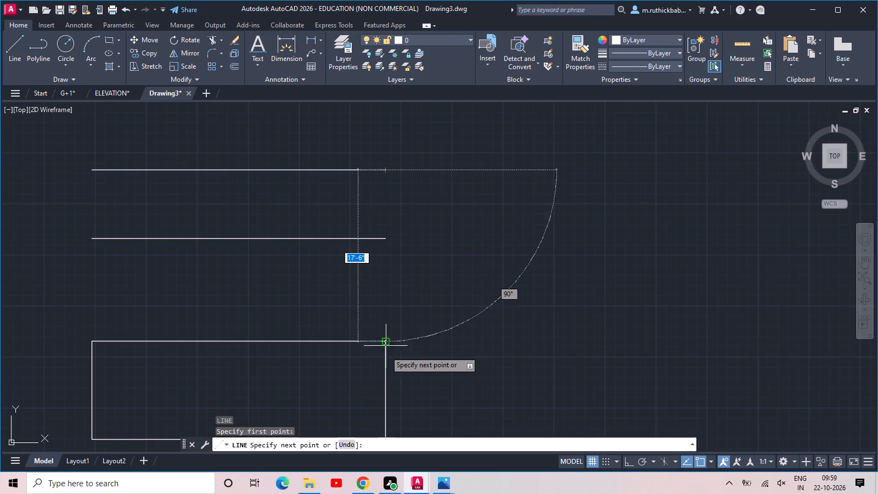
left_click(386, 340)
key("space")
Draw a vertical line from the middle level line's left end down to the rectangle's upper-left corner.
key("space")
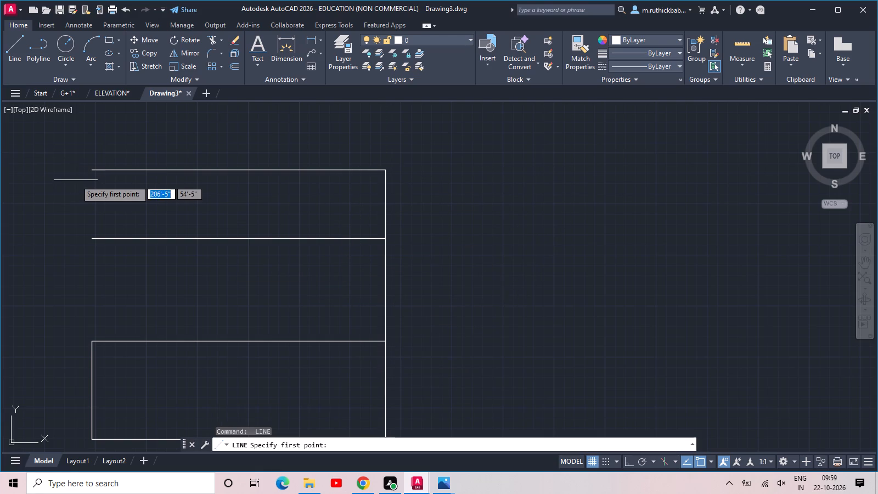
left_click(94, 238)
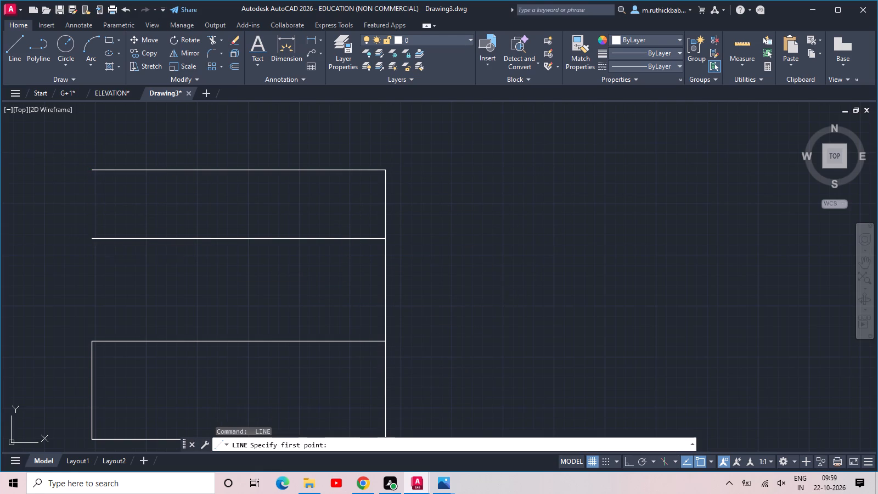
left_click(93, 344)
key("space")
key("space")
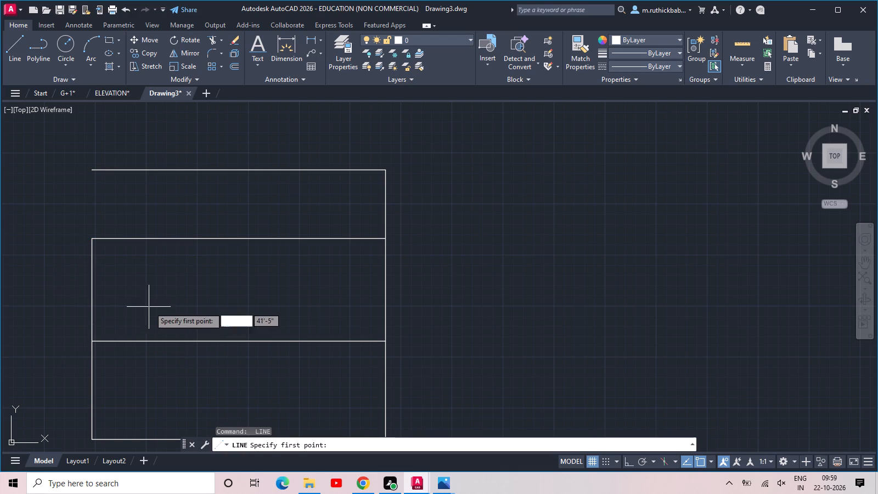
middle_click_drag(233, 293, 217, 295)
key("Escape")
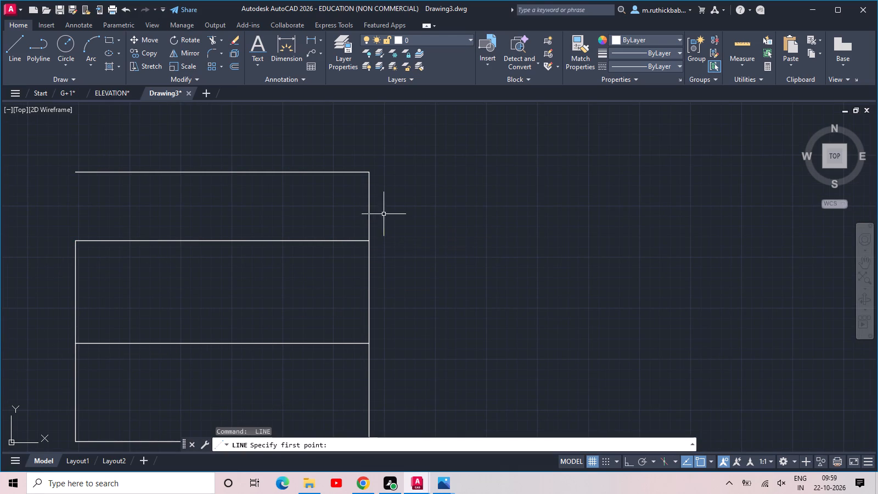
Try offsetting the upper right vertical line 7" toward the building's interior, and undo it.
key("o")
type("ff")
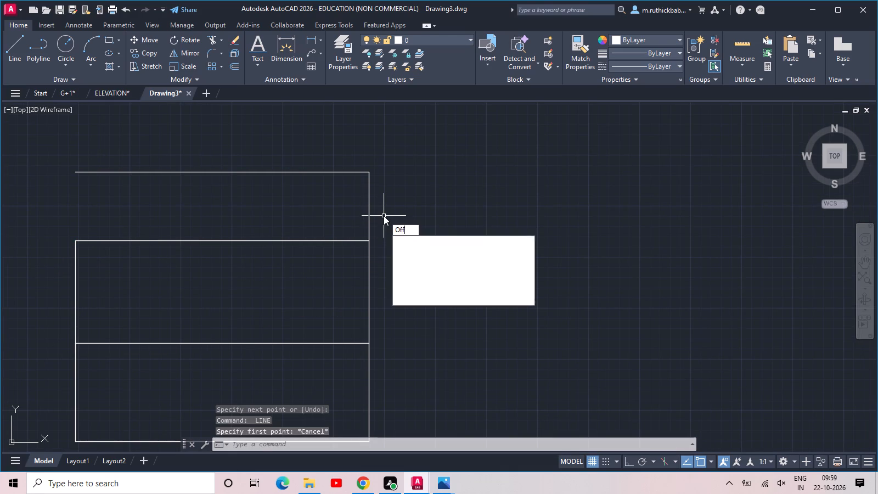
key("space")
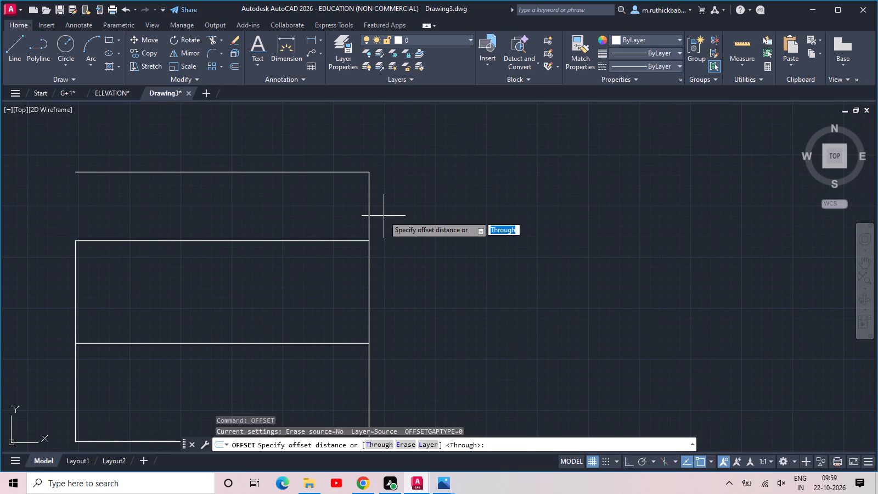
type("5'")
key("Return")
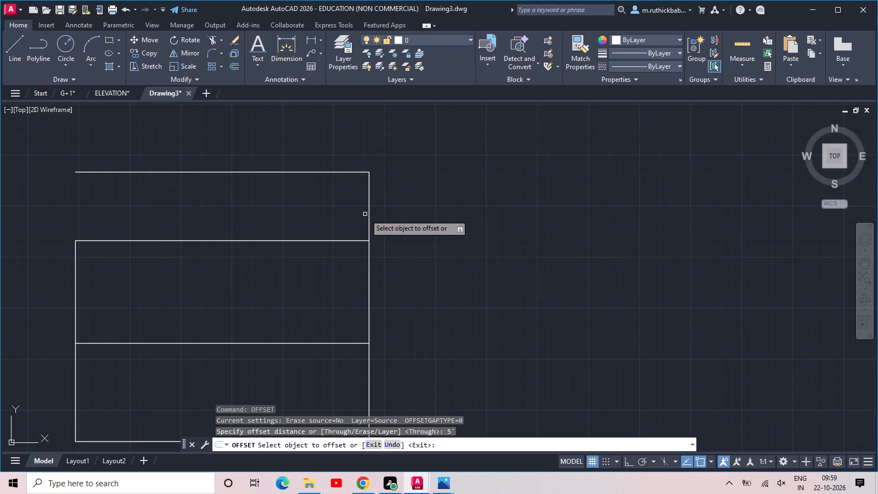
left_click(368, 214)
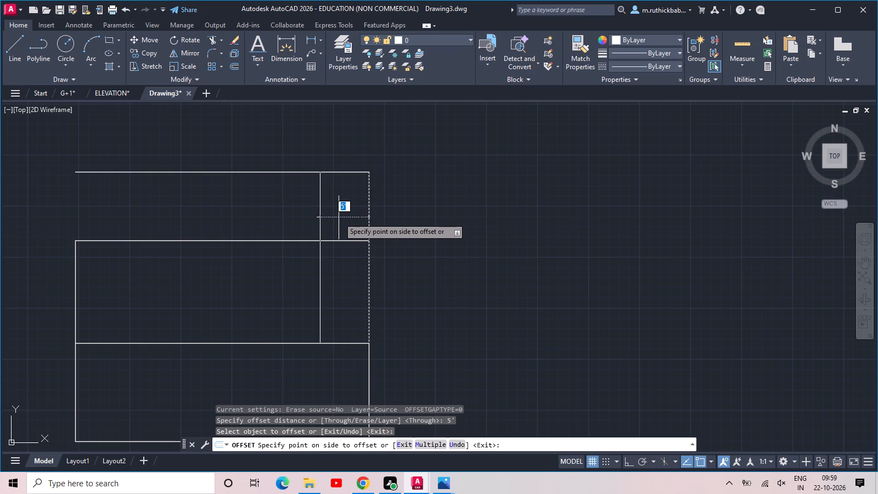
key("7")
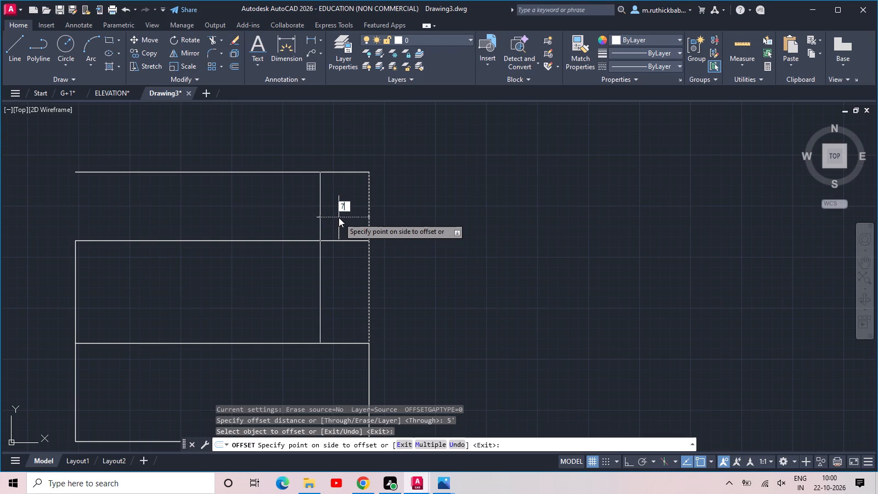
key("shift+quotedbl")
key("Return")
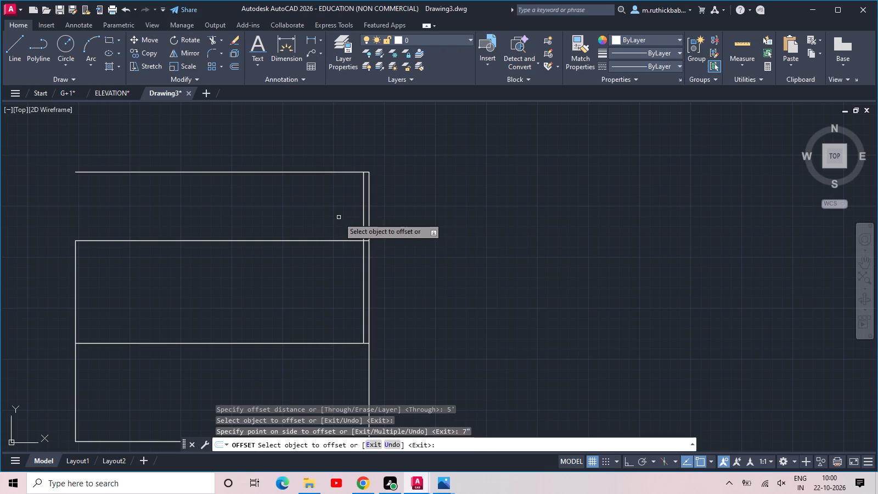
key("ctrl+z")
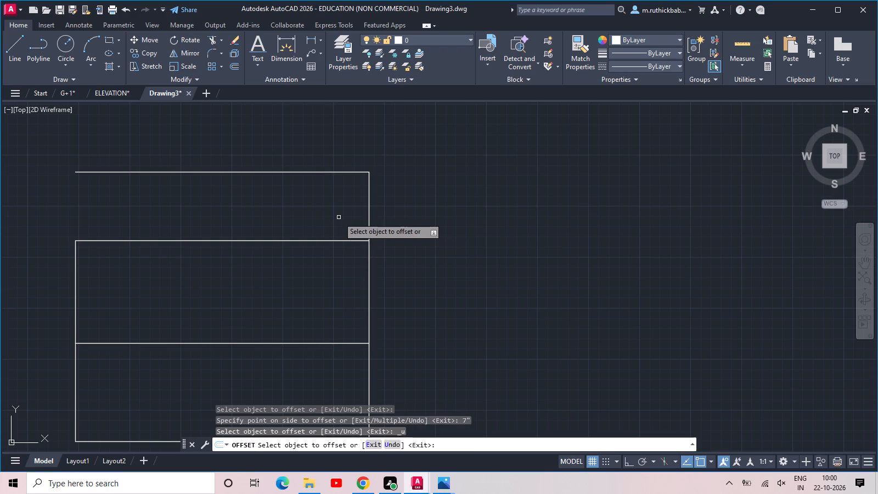
Offset the upper right vertical line 7' toward the building's interior.
left_click(367, 207)
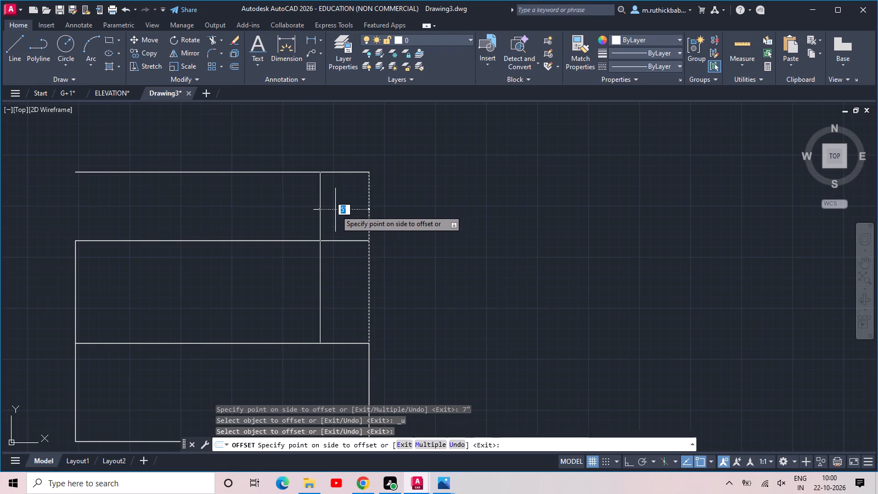
type("7'")
key("Return")
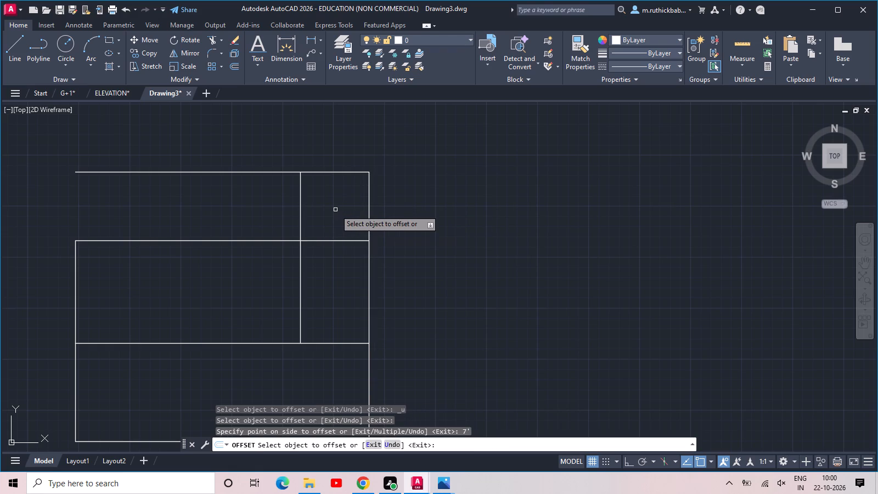
key("Escape")
Trim the offset vertical below the upper storey's top line and the topmost line left of it, leaving a 7' wide rooftop block.
type("tr")
key("space")
key("space")
left_click_drag(332, 266, 326, 267)
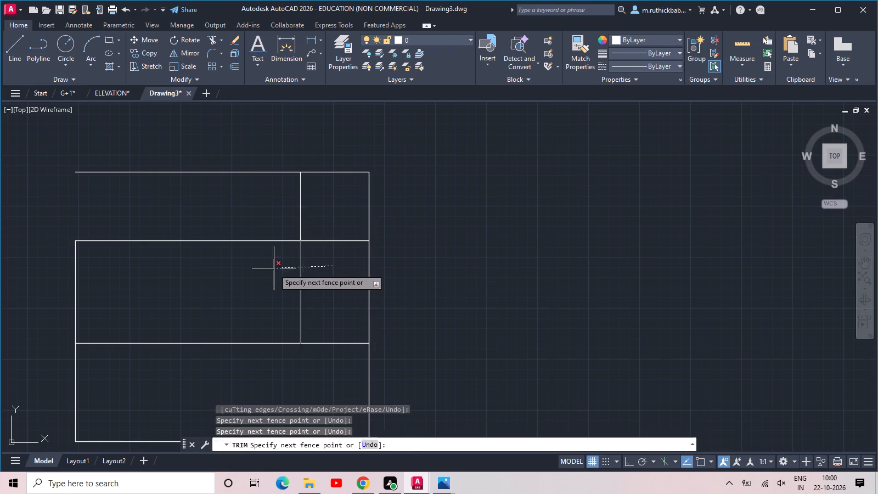
left_click(274, 268)
left_click_drag(248, 206, 246, 192)
left_click(242, 160)
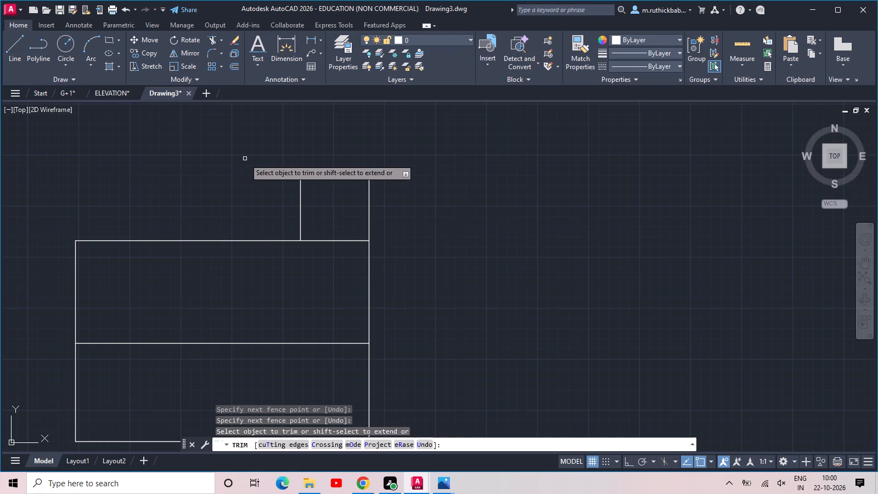
scroll(245, 159, "down", 1)
middle_click_drag(245, 159, 359, 159)
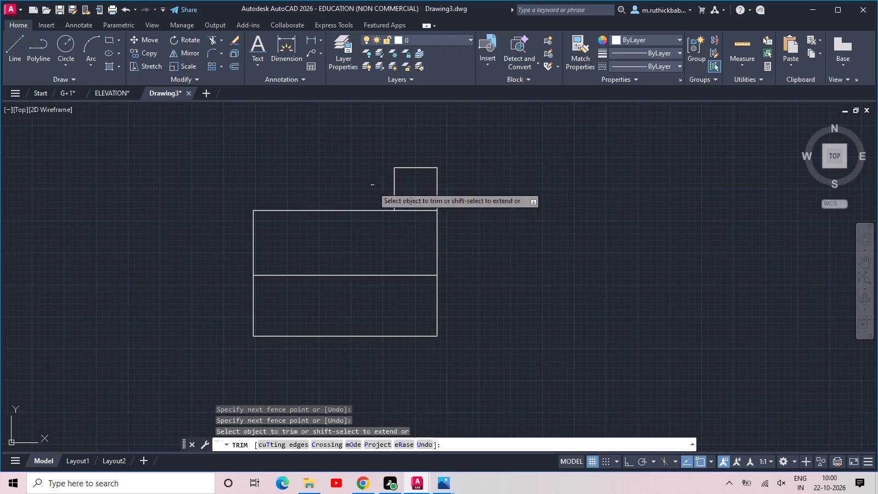
key("Escape")
Move the rooftop block's outline together with both right side lines of the storeys below 4' to the left.
left_click(445, 188)
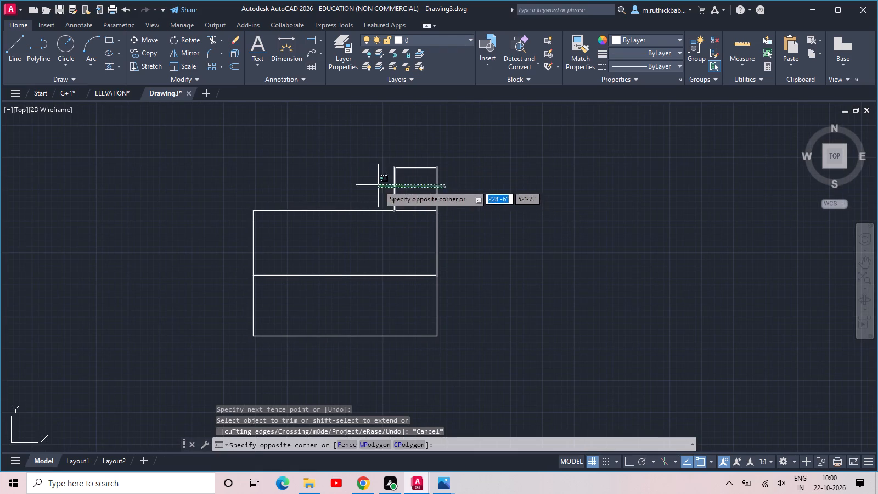
left_click(377, 151)
scroll(443, 201, "up", 1)
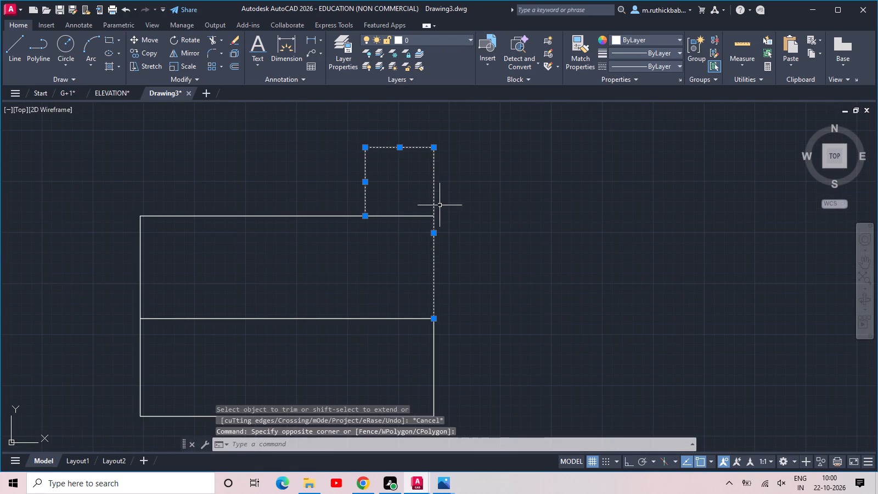
scroll(437, 207, "up", 1)
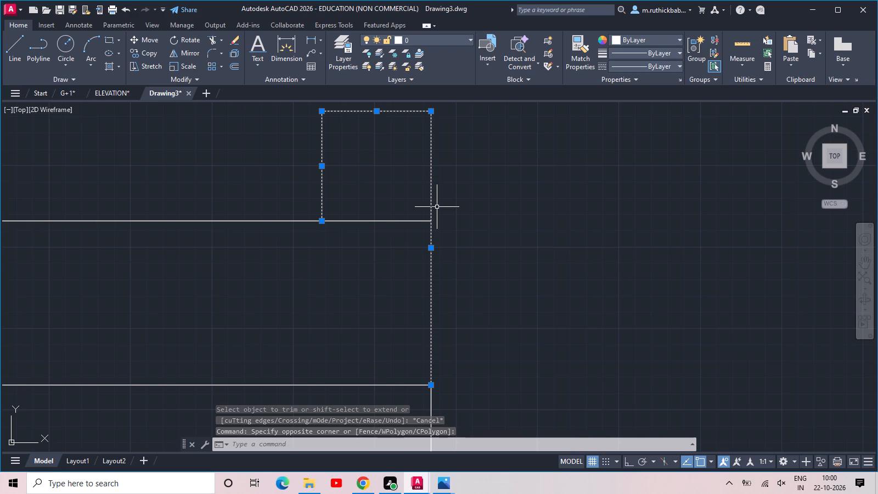
scroll(437, 207, "down", 1)
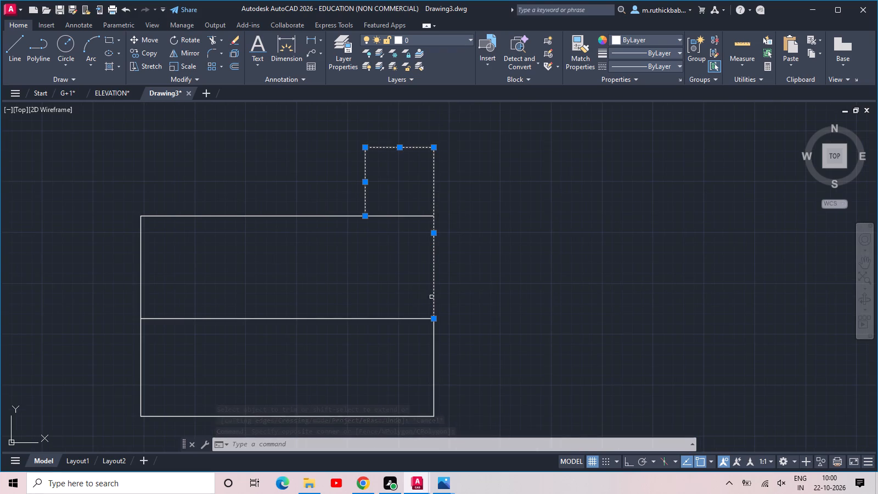
left_click(435, 347)
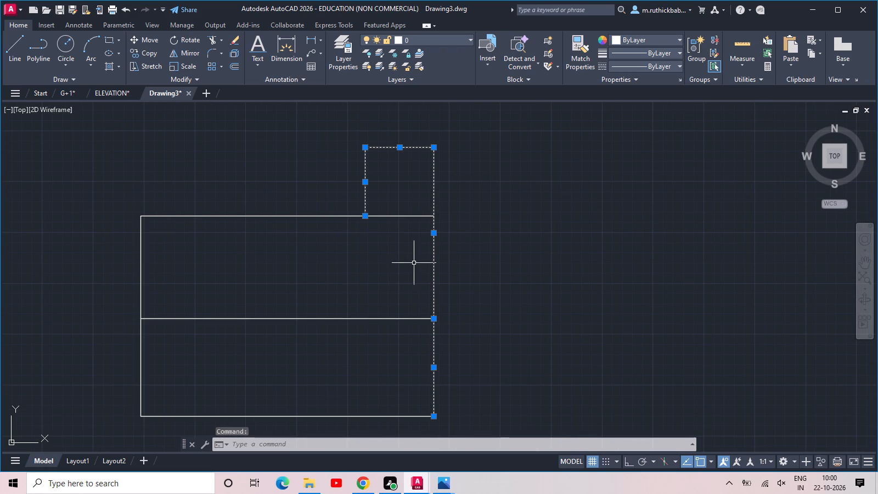
type("mov")
key("space")
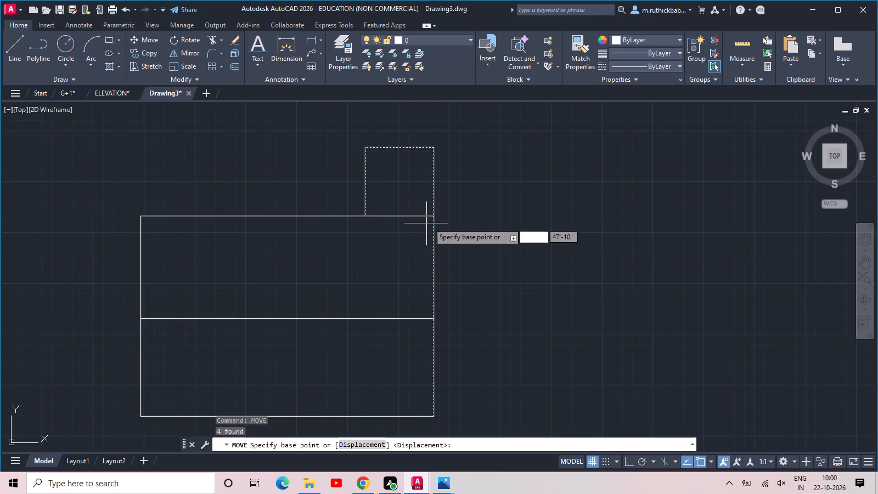
left_click(434, 218)
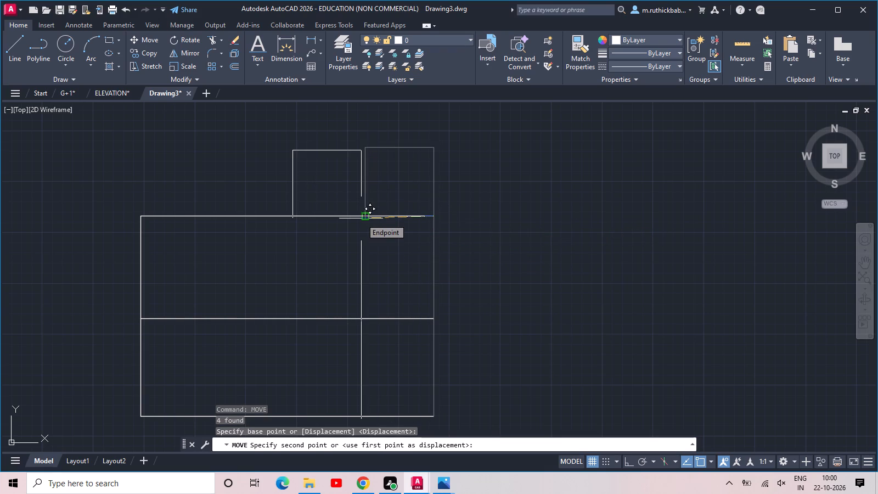
type("4'")
key("Return")
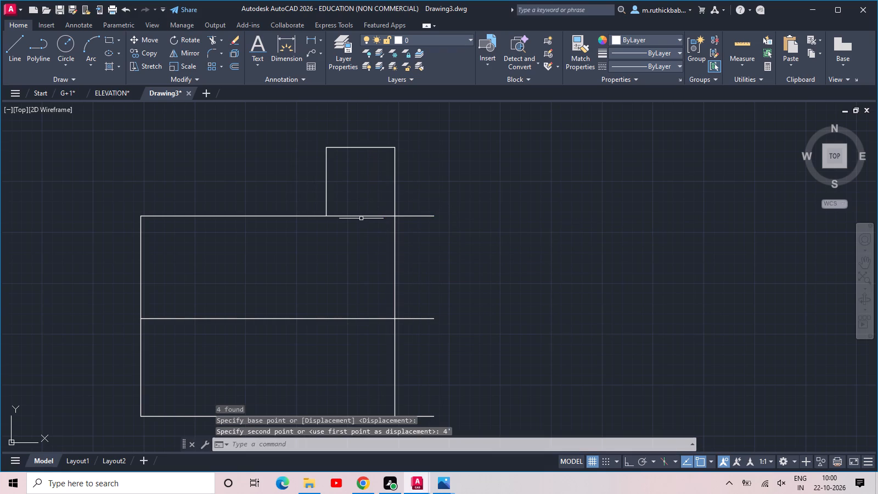
key("Escape")
Draw a new right side line from the upper storey's top-right end down to the base line's right end.
type("l")
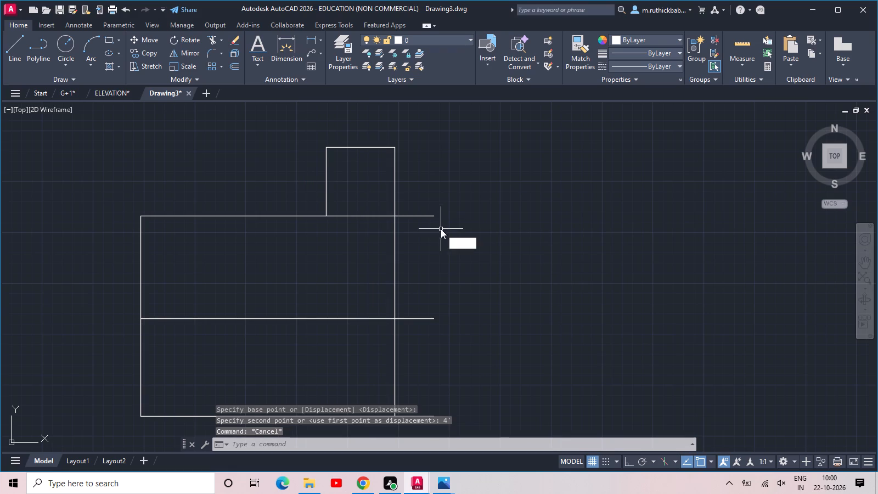
key("space")
left_click(432, 214)
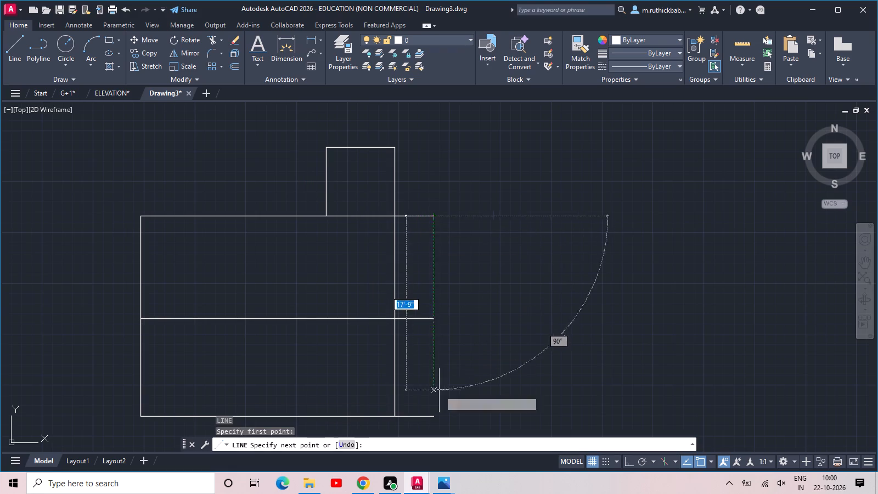
left_click(435, 414)
key("Escape")
Extend the rooftop block's left vertical line down through both storeys to the base line.
scroll(434, 411, "down", 1)
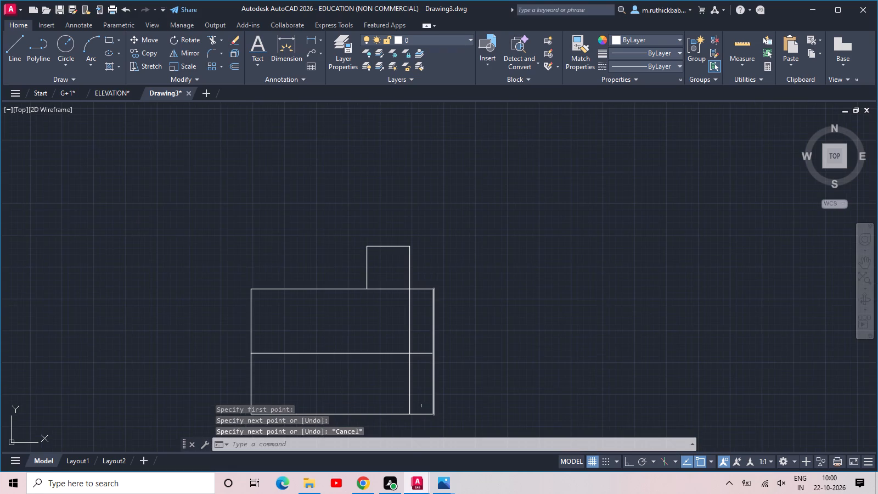
middle_click_drag(421, 405, 483, 398)
scroll(402, 348, "up", 1)
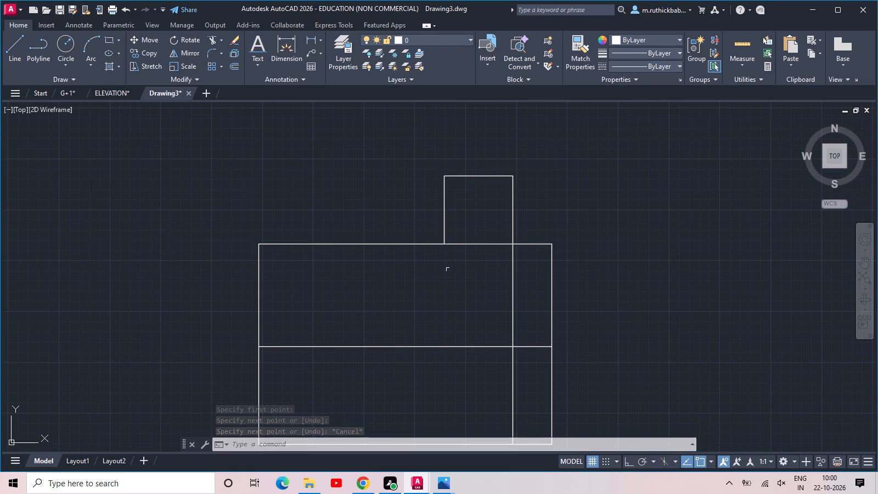
type("ex")
key("space")
key("space")
left_click_drag(436, 228, 448, 228)
left_click(474, 225)
left_click_drag(427, 230, 434, 229)
left_click(438, 227)
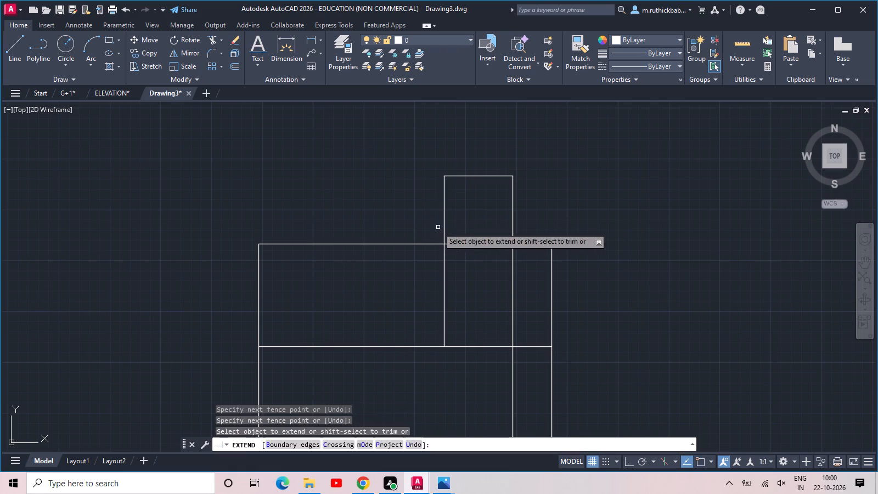
left_click_drag(469, 306, 453, 308)
left_click(396, 316)
left_click(465, 311)
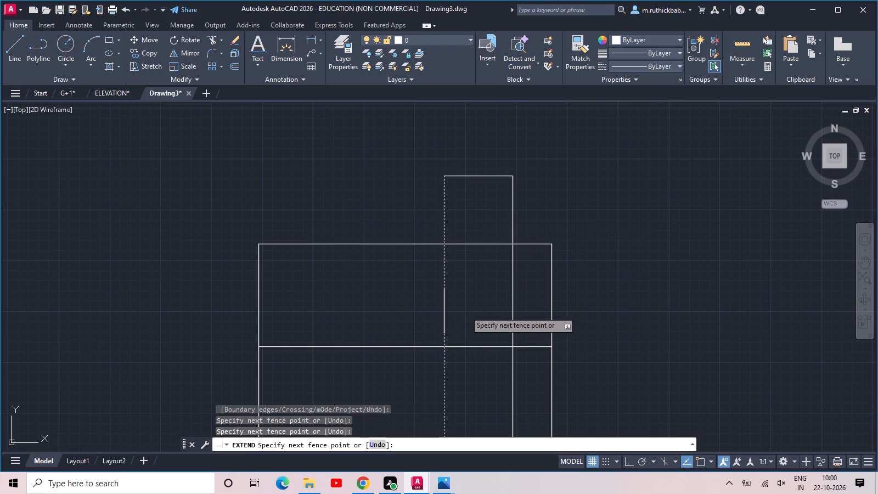
scroll(466, 310, "down", 2)
key("Escape")
Draw a rectangle about 7'-5" high in the upper storey, from the floor line's intersection with the extended vertical toward the upper left.
middle_click_drag(421, 306, 497, 282)
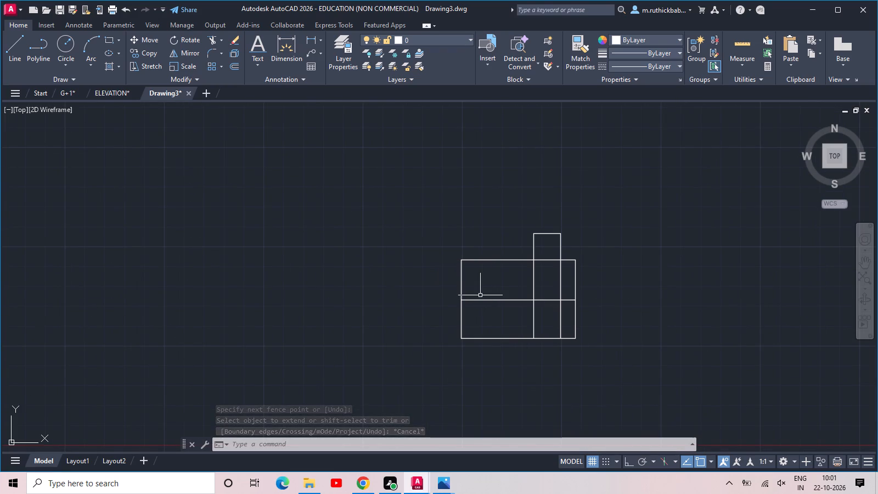
scroll(482, 295, "up", 1)
middle_click_drag(482, 295, 440, 297)
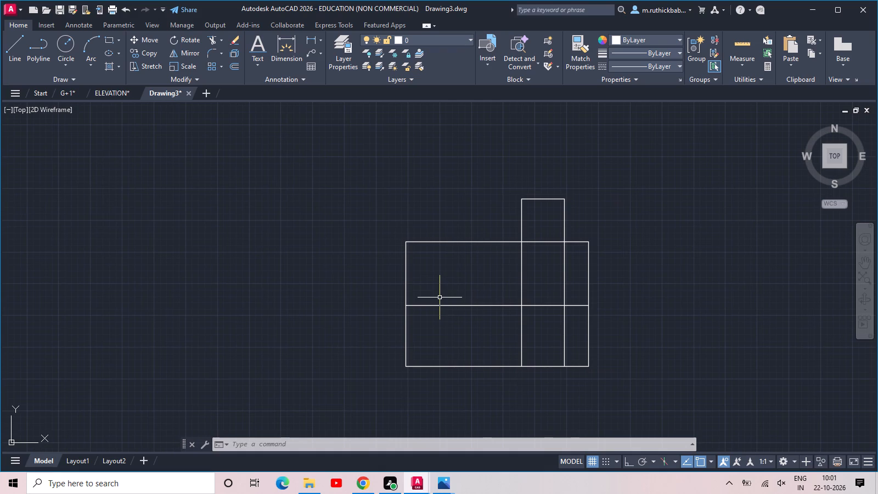
type("recc")
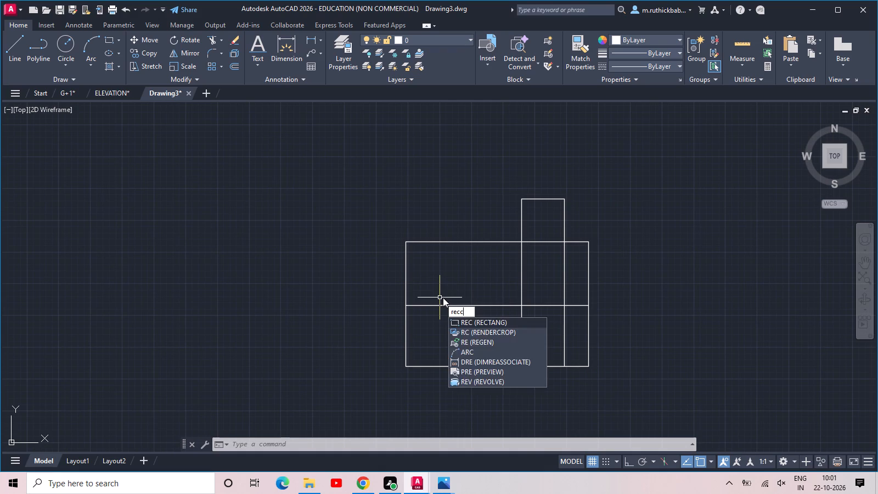
key("space")
left_click(523, 305)
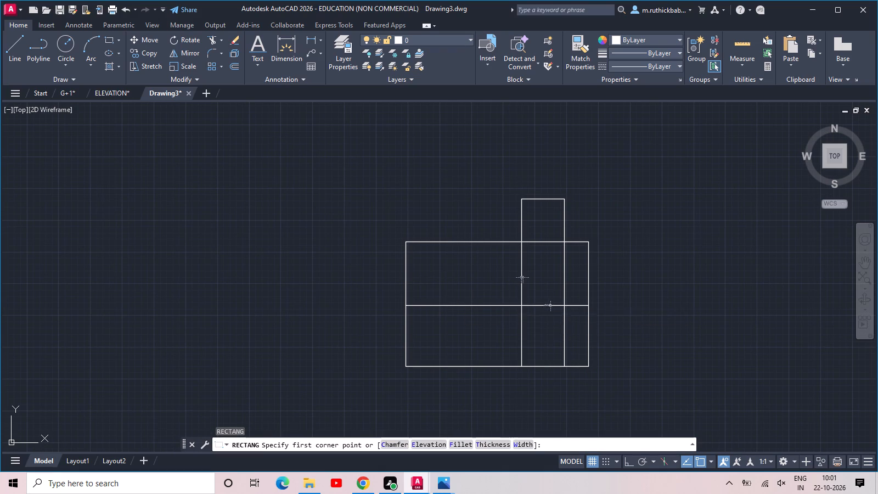
double_click(434, 260)
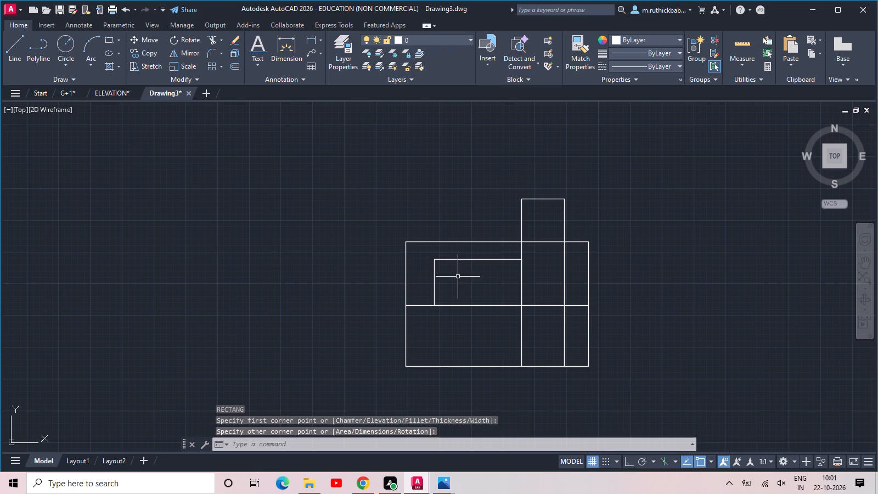
Offset the upper storey's rectangle 12" inward.
type("off")
key("space")
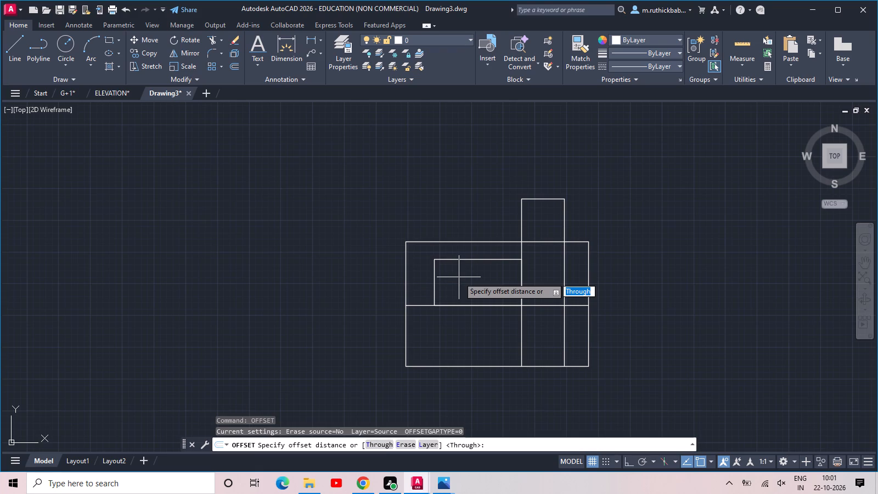
type("9")
key("space")
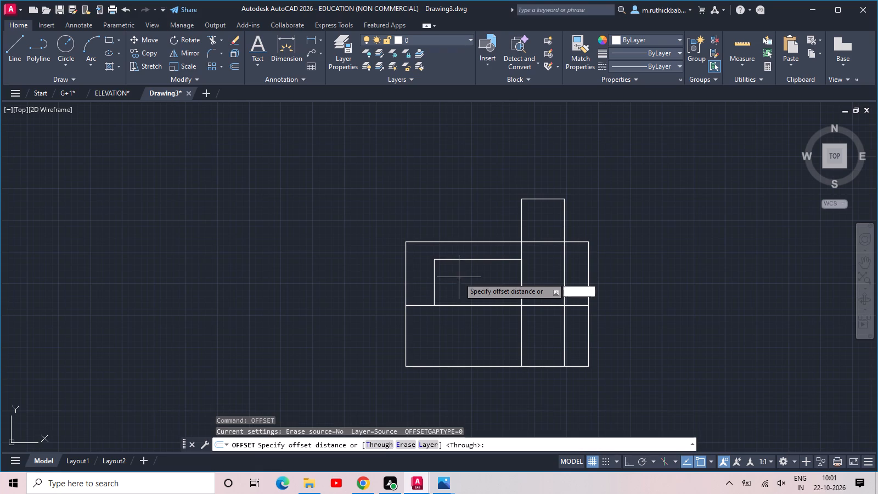
left_click(459, 261)
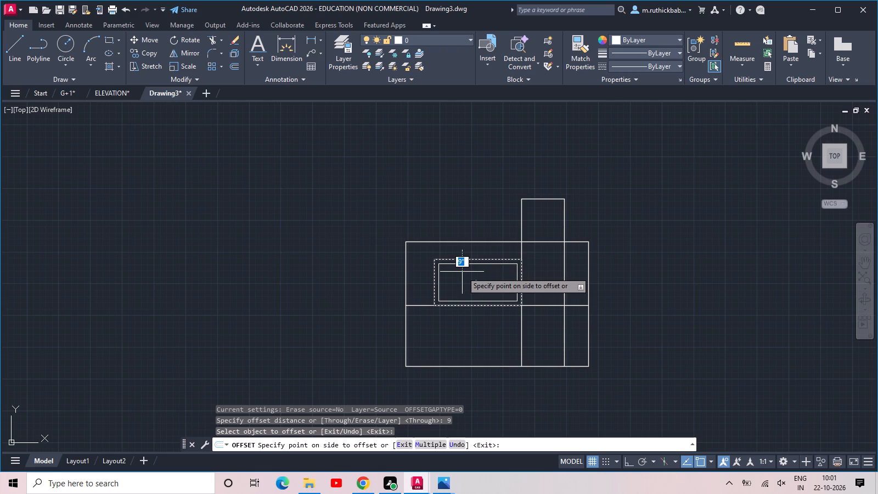
type("12")
key("Return")
scroll(483, 280, "up", 2)
middle_click_drag(485, 281, 449, 223)
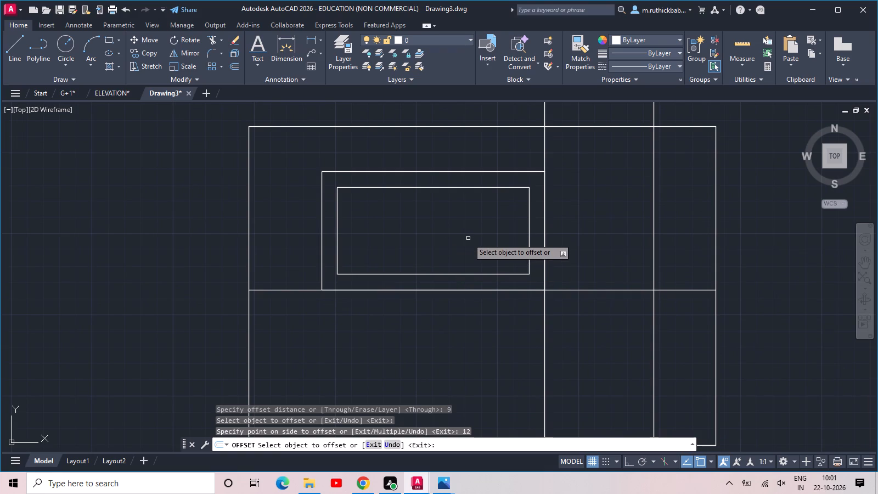
key("Escape")
key("Escape")
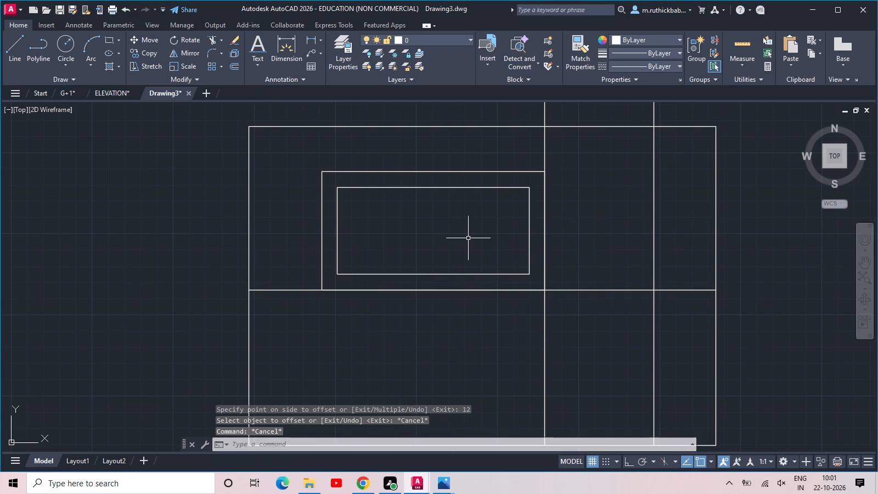
Draw a rectangle about 4' by 2'-11" from the outer rectangle's top-right corner up to the upper storey's top line.
type("rec")
key("space")
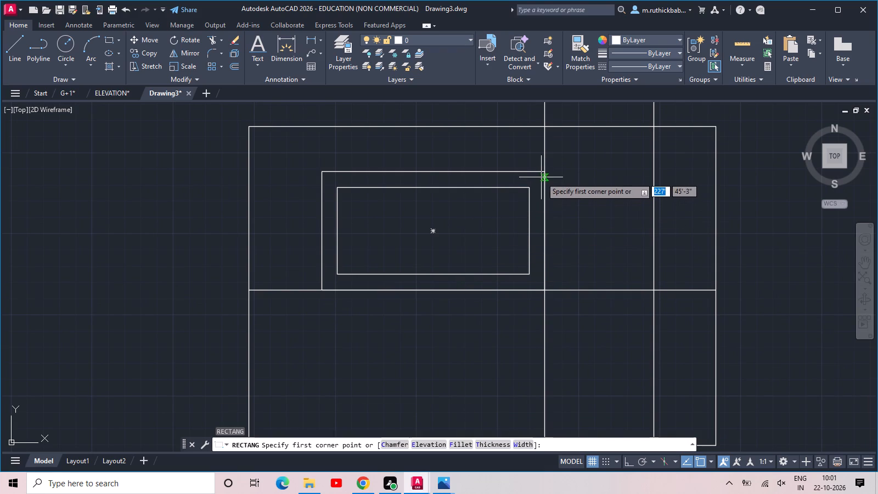
left_click(543, 173)
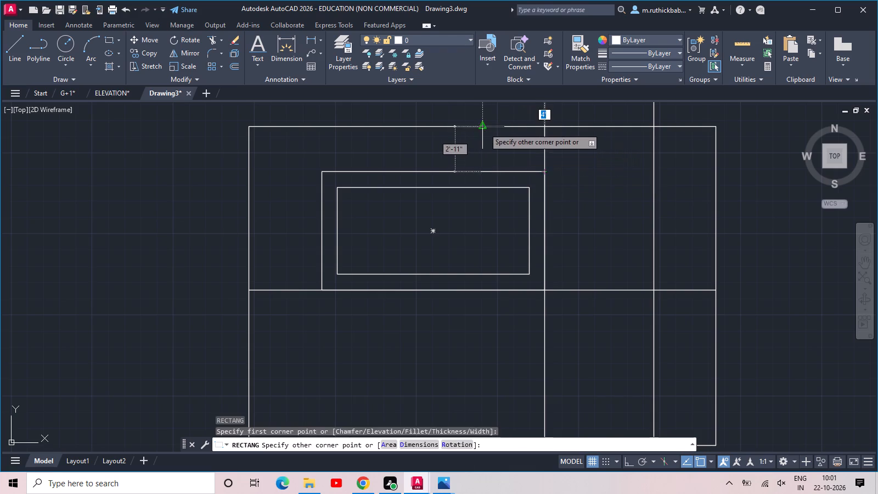
left_click(484, 128)
key("Escape")
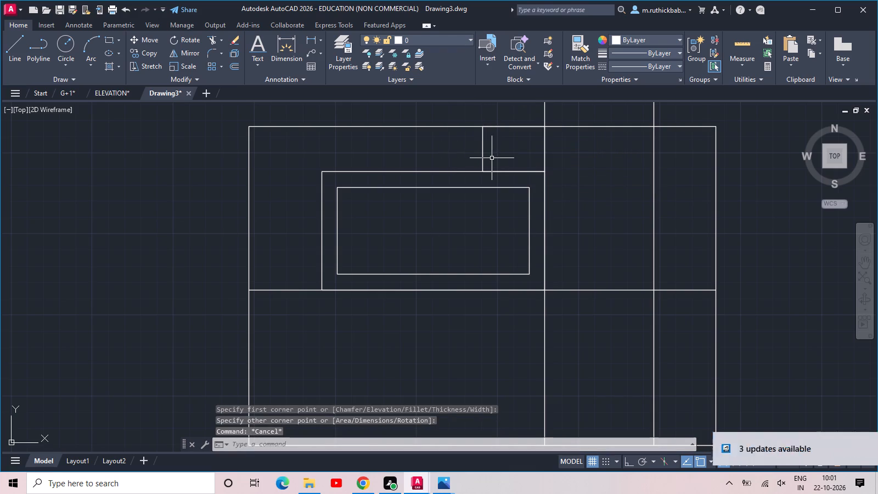
Explode the small upper rectangle and slant its left side by moving the lower end to the midpoint of the large rectangle's top edge.
left_click(491, 152)
left_click(449, 148)
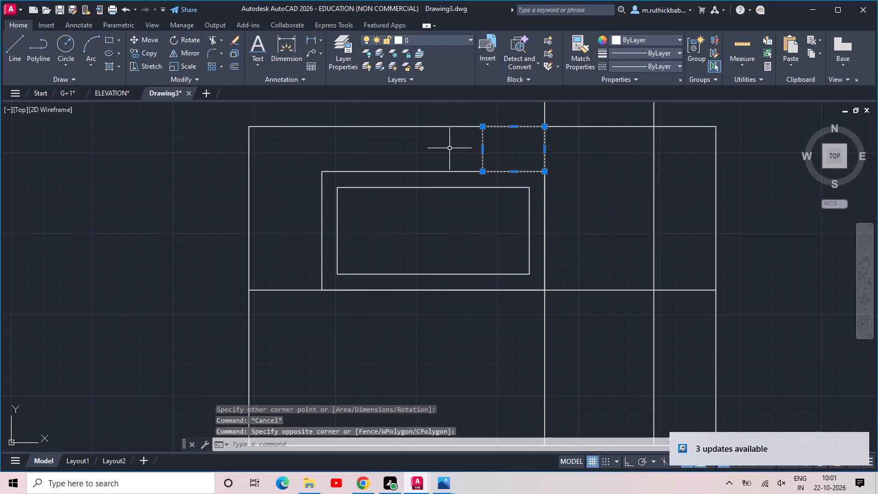
type("x")
key("space")
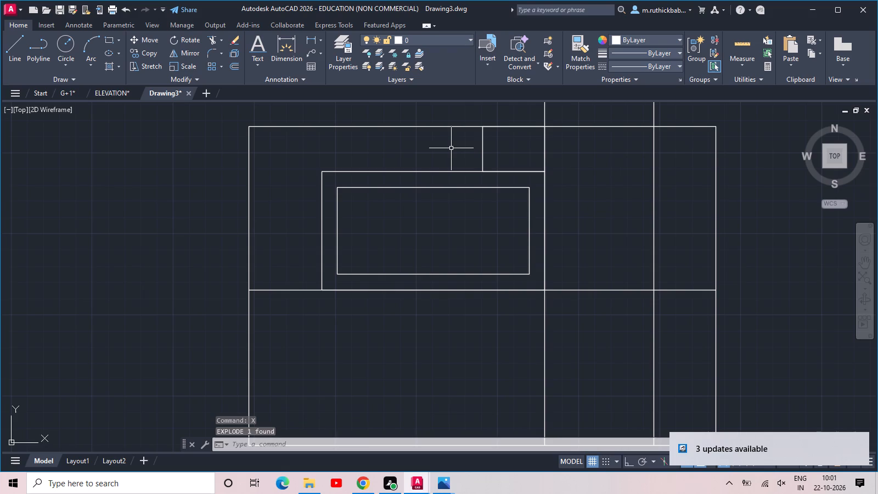
left_click(482, 147)
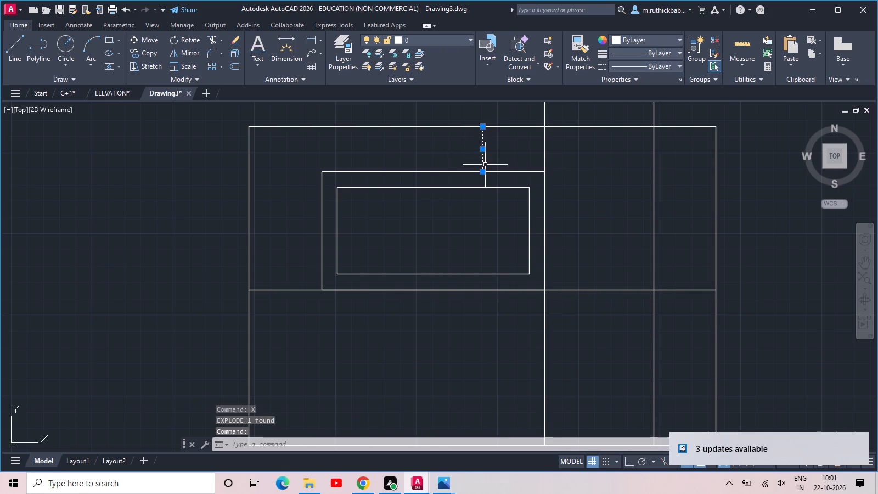
left_click(485, 173)
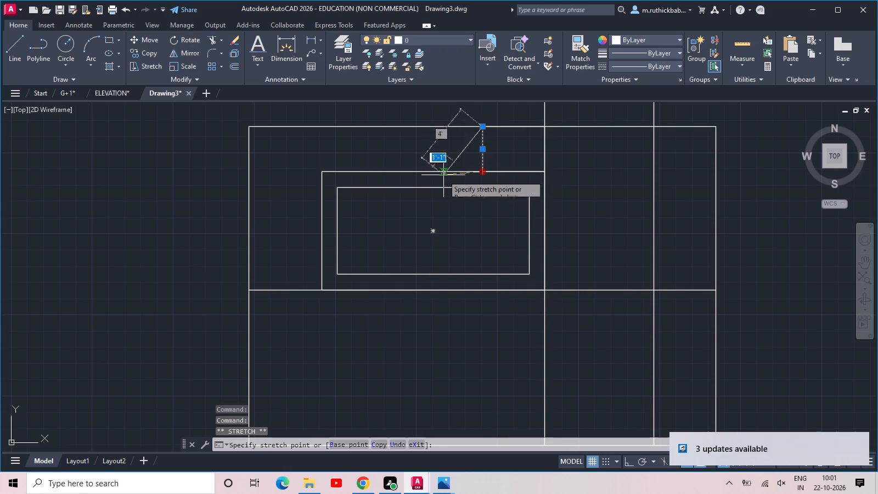
left_click(434, 172)
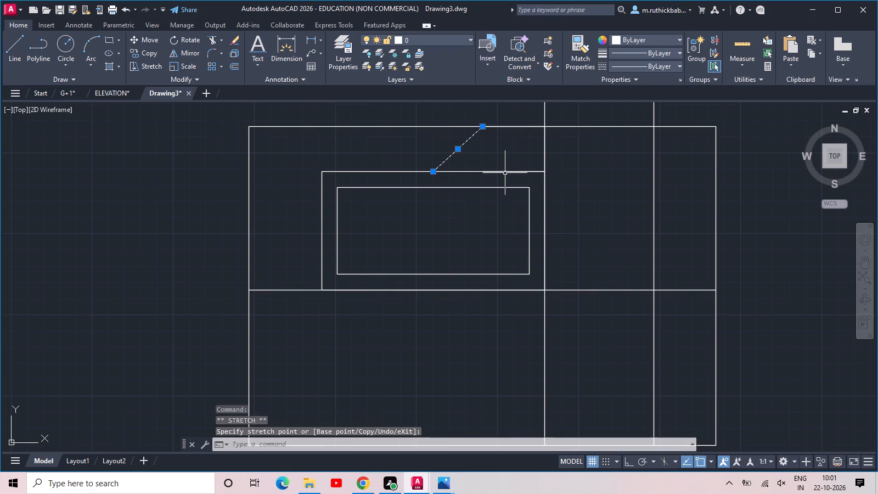
key("Escape")
Draw a small rectangle inside the slanted shape, starting midway between the midpoints of its original top and bottom edges.
middle_click_drag(502, 166, 441, 187)
scroll(422, 177, "up", 2)
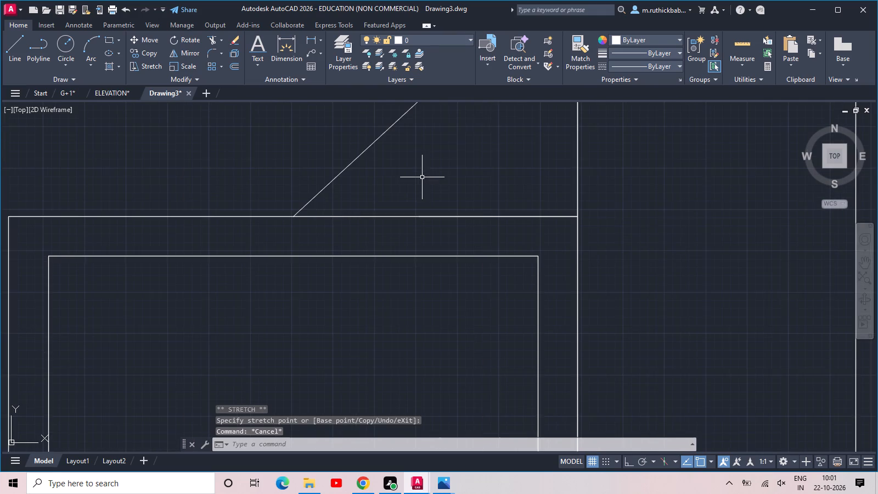
scroll(422, 177, "down", 1)
middle_click_drag(430, 170, 392, 181)
type("rec")
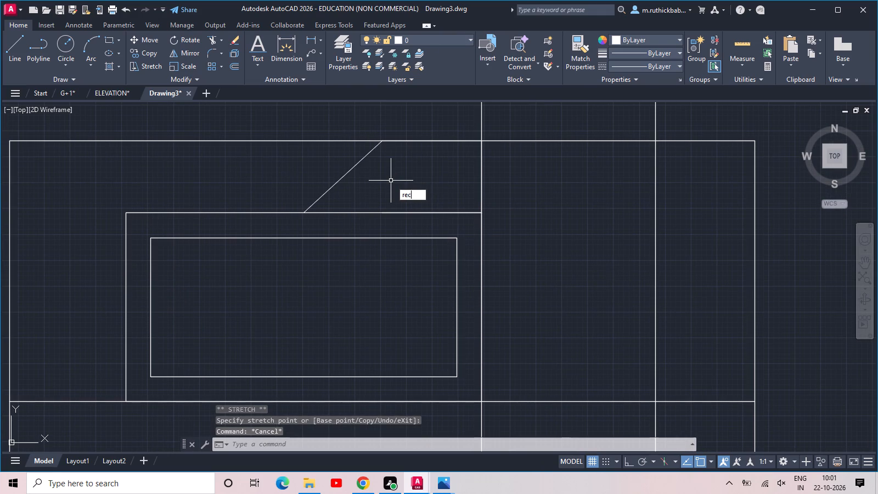
key("space")
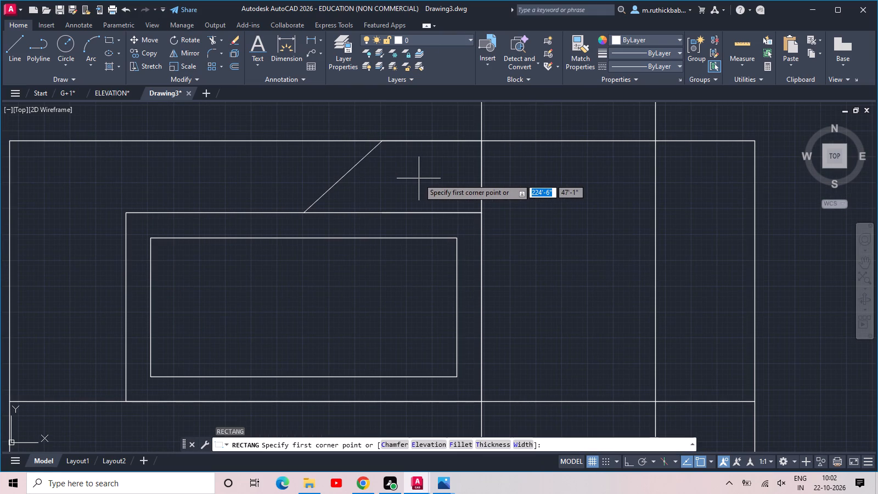
type("m2p")
key("space")
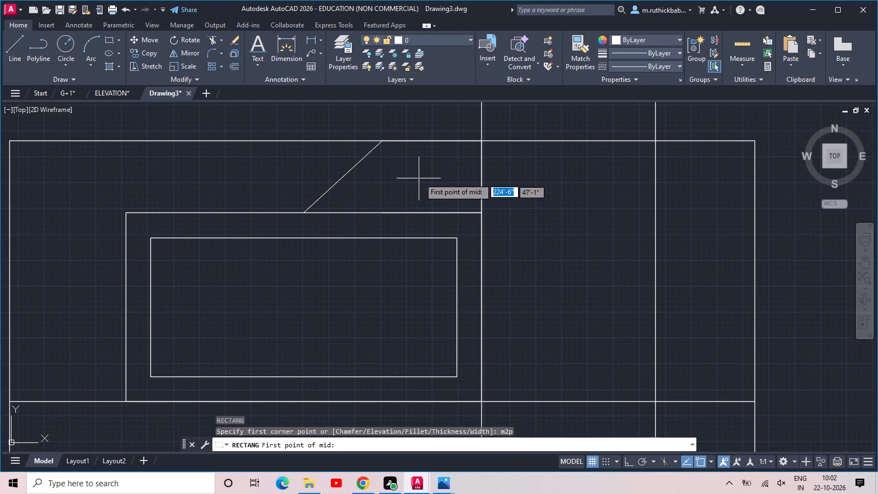
left_click(430, 142)
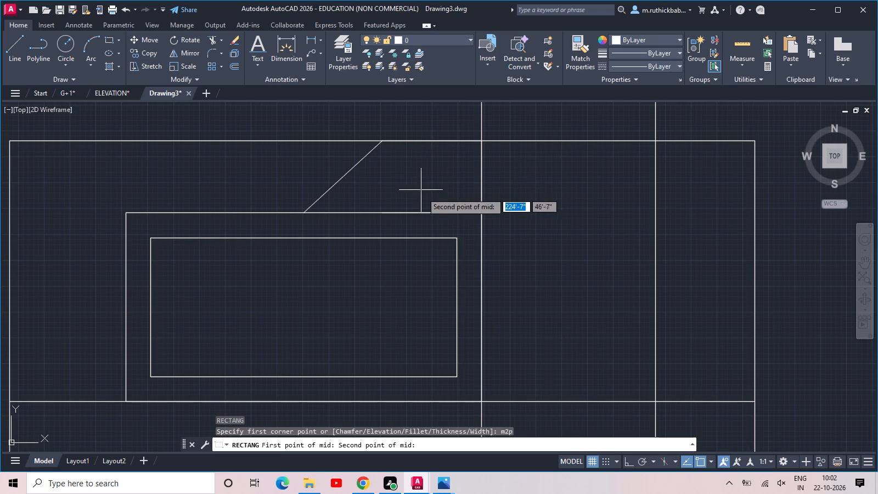
left_click(430, 213)
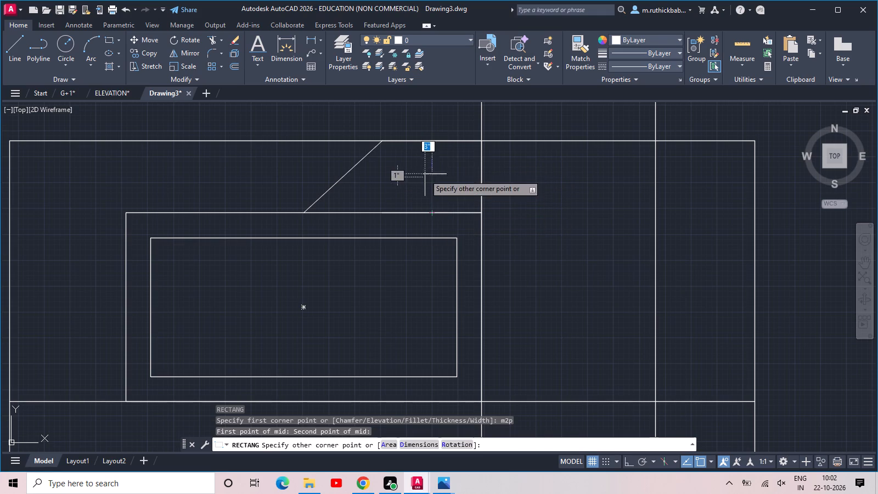
left_click(410, 195)
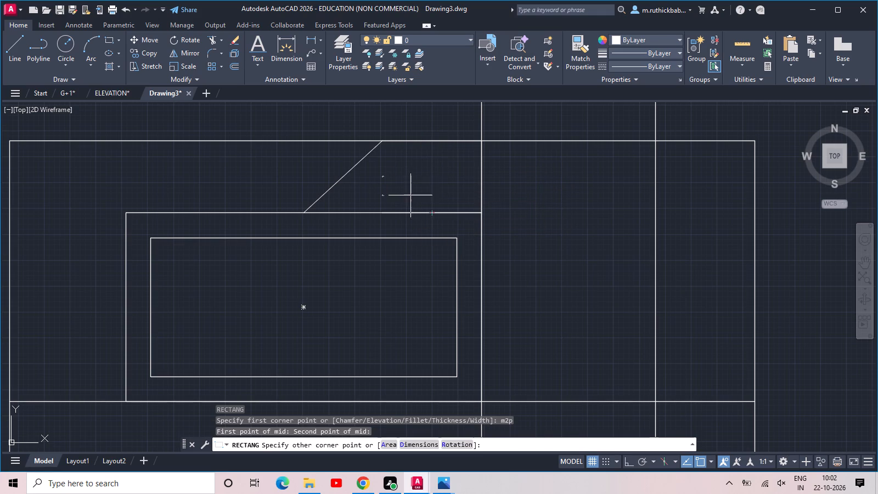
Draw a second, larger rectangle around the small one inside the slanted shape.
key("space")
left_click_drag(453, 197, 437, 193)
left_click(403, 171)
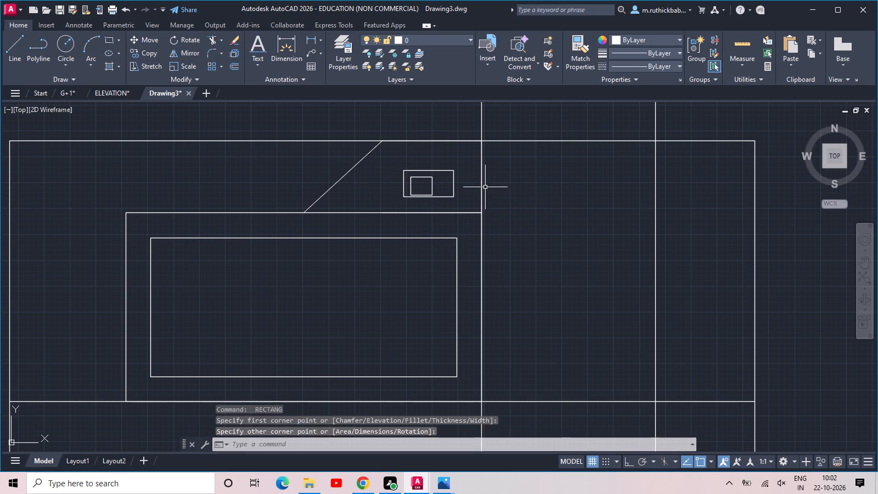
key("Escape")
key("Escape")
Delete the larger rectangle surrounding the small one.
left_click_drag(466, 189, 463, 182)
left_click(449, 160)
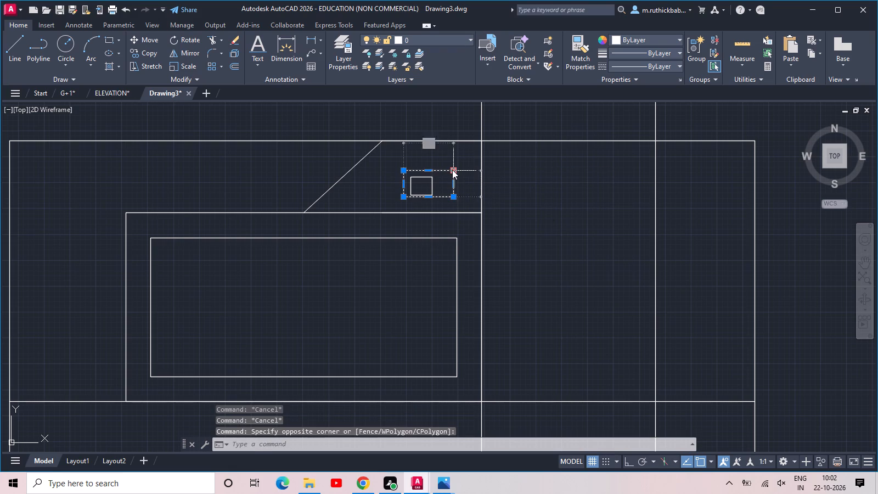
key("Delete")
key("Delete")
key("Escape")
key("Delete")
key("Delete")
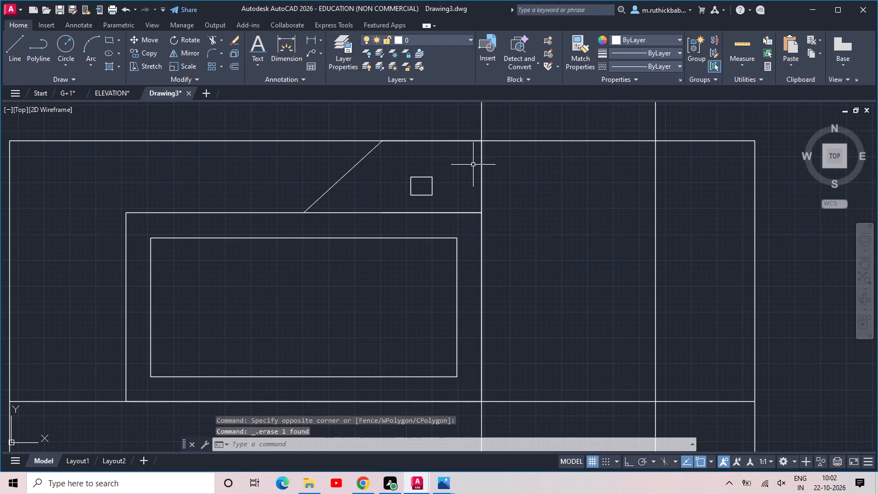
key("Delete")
Move the small rectangle by its centre to midway between the midpoints of the slanted shape's top edge and bottom edge.
scroll(443, 202, "up", 2)
left_click_drag(443, 199, 437, 190)
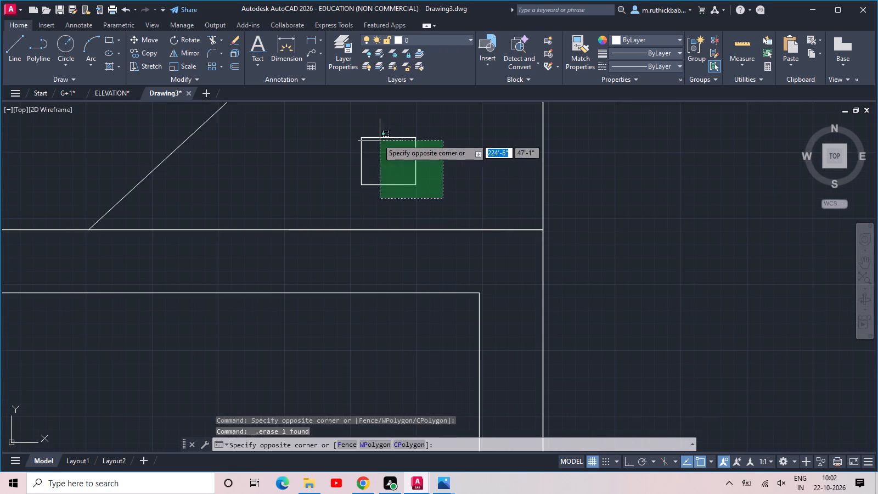
left_click(356, 120)
scroll(356, 120, "down", 2)
middle_click_drag(393, 126, 397, 181)
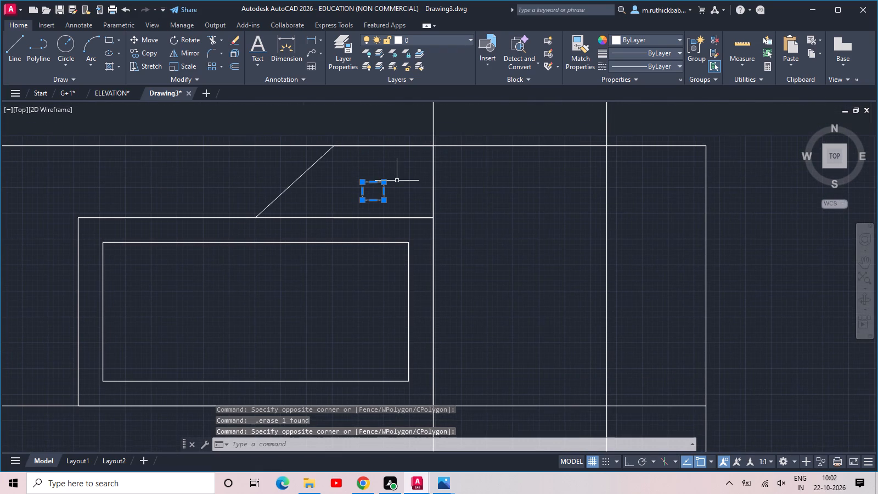
type("mo")
type("v")
key("space")
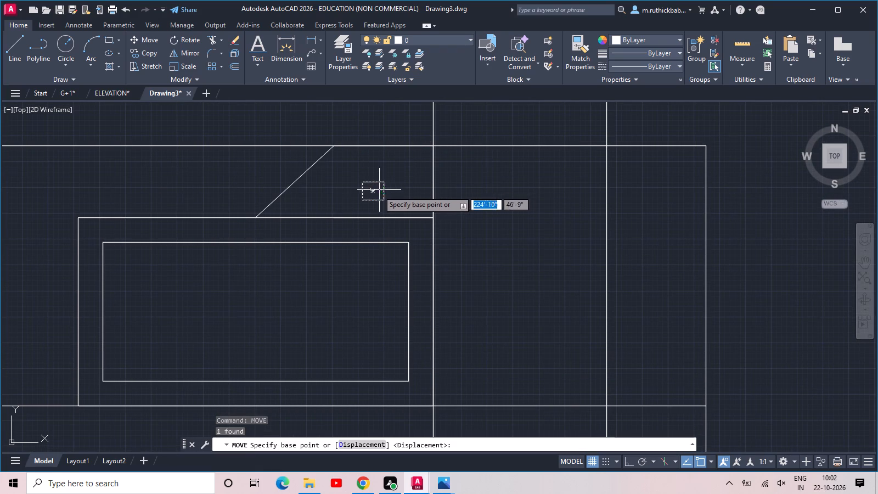
left_click(375, 190)
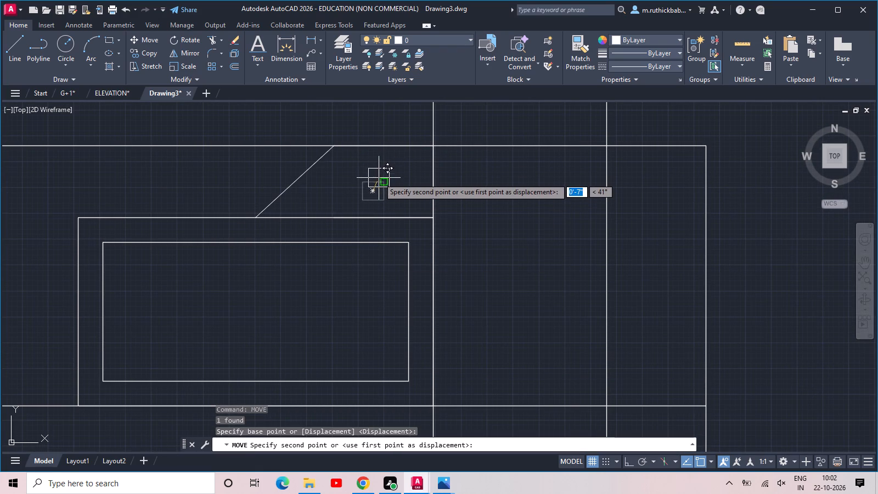
type("m2p")
key("space")
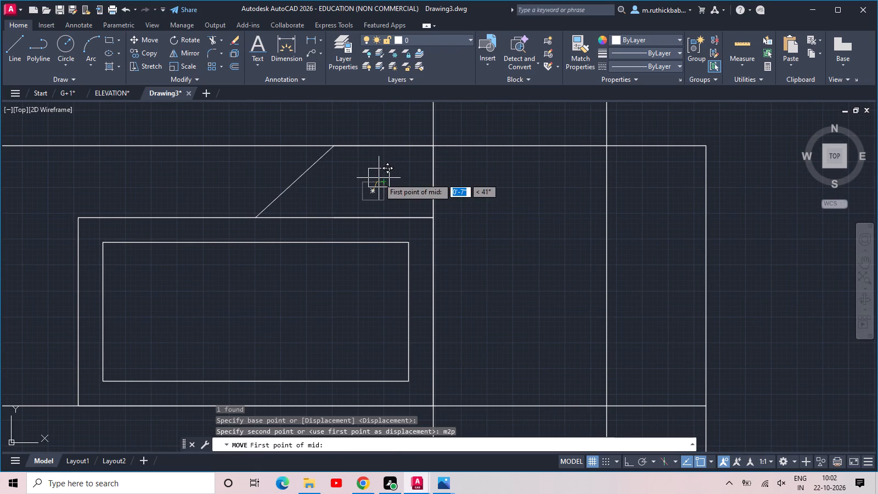
left_click(382, 145)
left_click(384, 216)
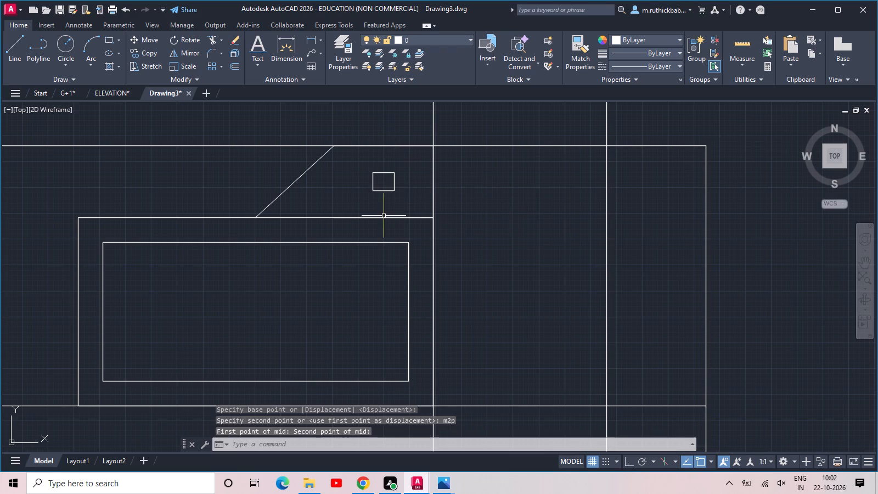
Copy the small rectangle once to each side inside the slanted shape, placing the left copy about 1'-6" away.
left_click_drag(402, 160, 403, 173)
left_click(354, 198)
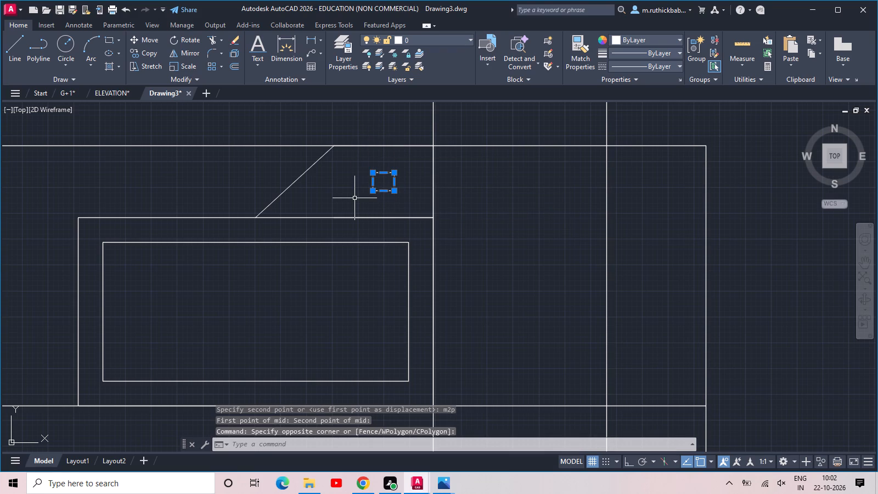
type("co")
key("space")
left_click(395, 190)
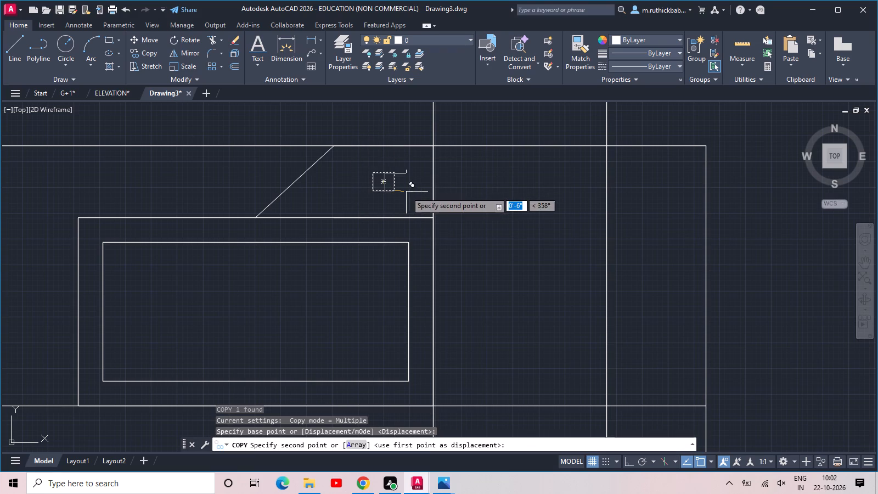
left_click(427, 190)
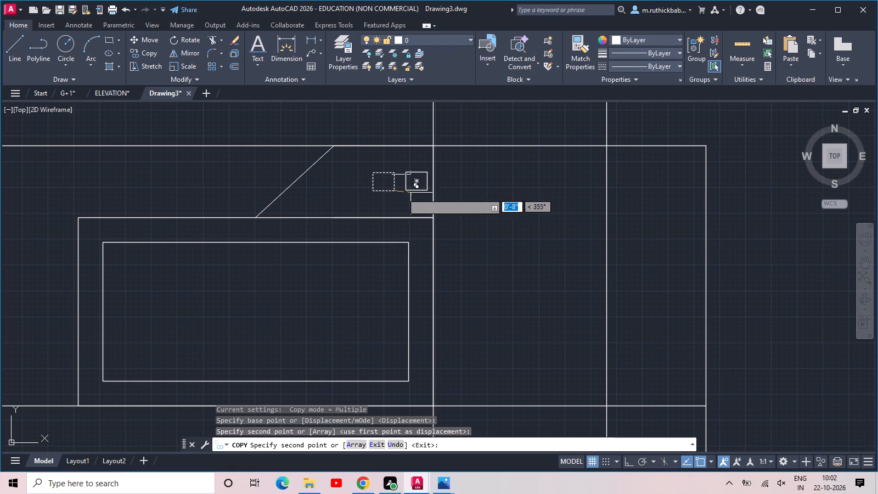
left_click(357, 192)
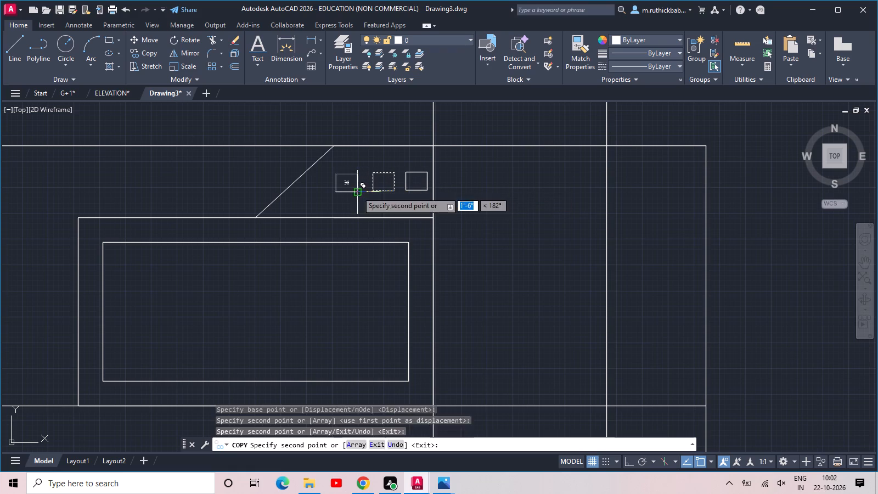
key("Escape")
Draw a tall rectangle in the narrow upper-storey space between the outer left wall and the large framed opening.
scroll(407, 194, "down", 2)
middle_click_drag(398, 203, 446, 194)
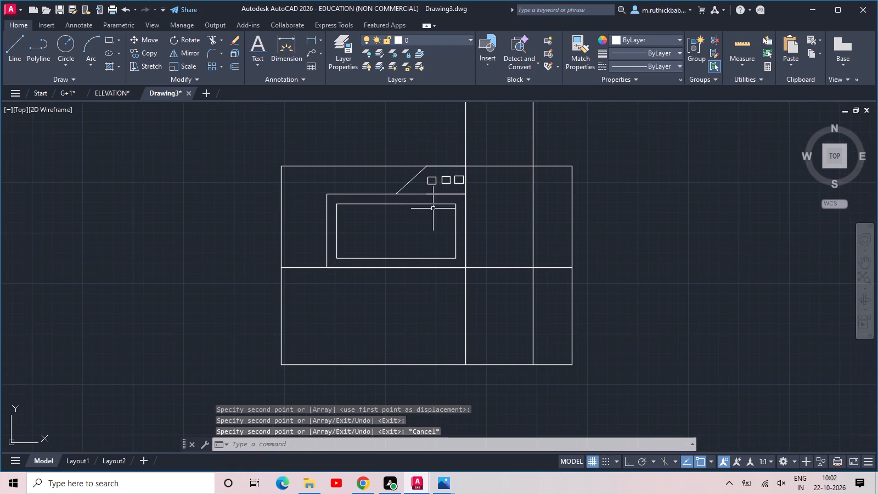
scroll(427, 221, "up", 1)
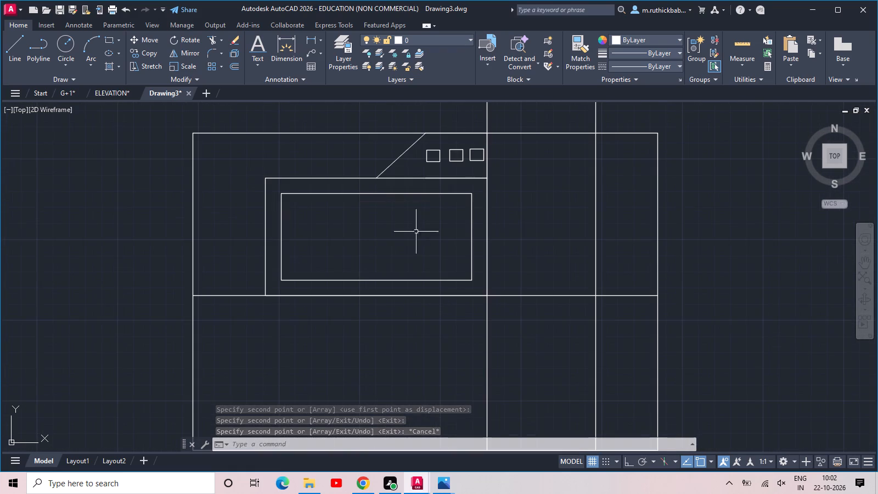
middle_click_drag(262, 222, 354, 222)
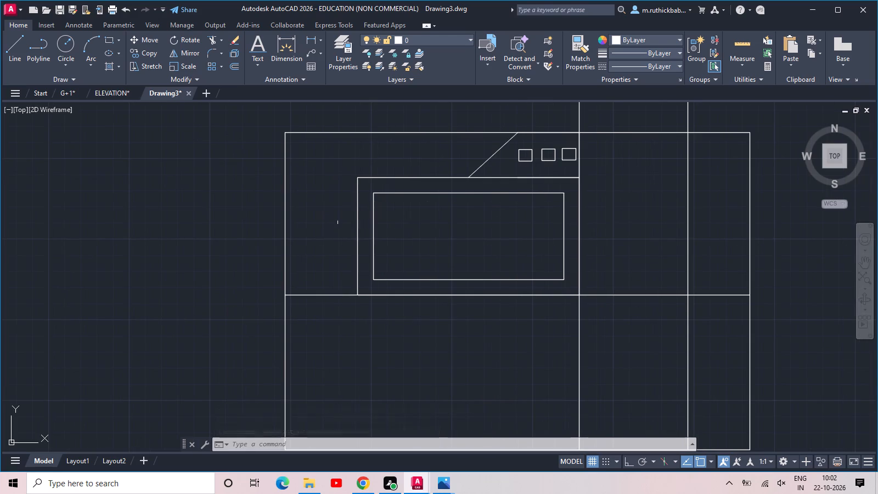
scroll(323, 221, "up", 1)
type("re")
type("c")
key("space")
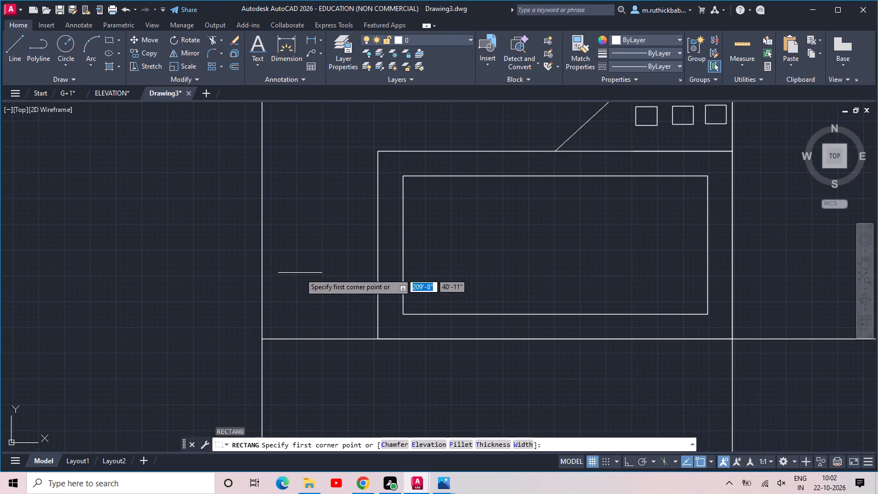
left_click(294, 309)
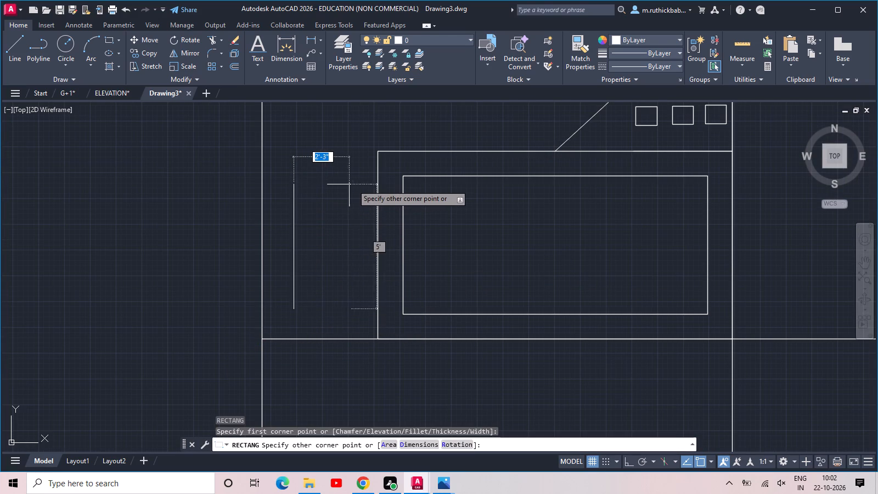
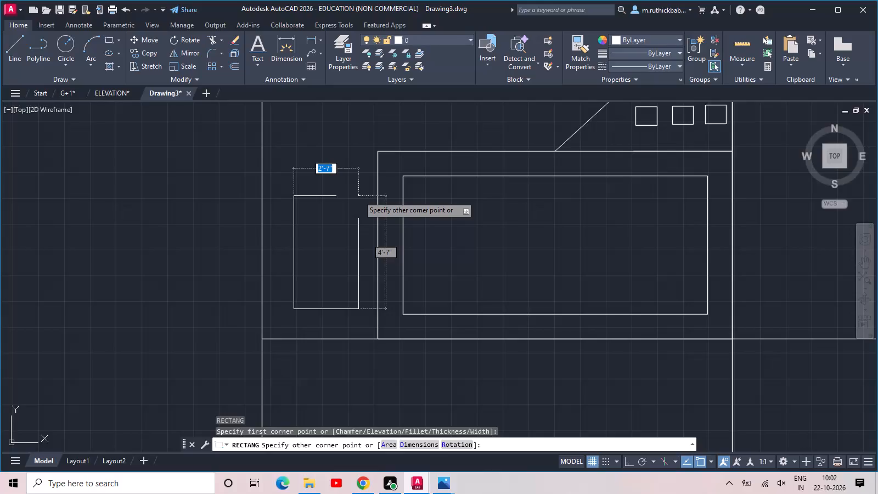
Finish the tall rectangle beside the large framed opening at about 2'-7" wide by 4'-7" high.
left_click(358, 196)
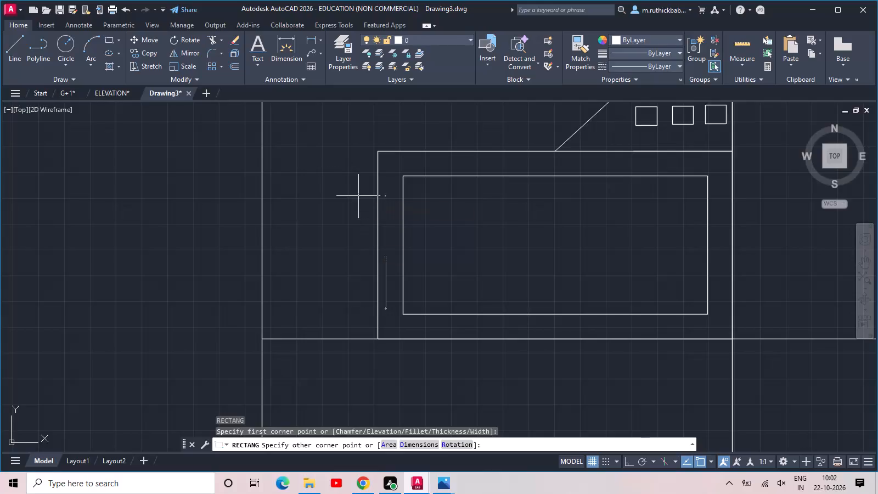
key("Escape")
Draw a flat rectangle about 3'-10" wide by 11" high resting on the tall rectangle's top edge and overhanging both sides.
type("rex")
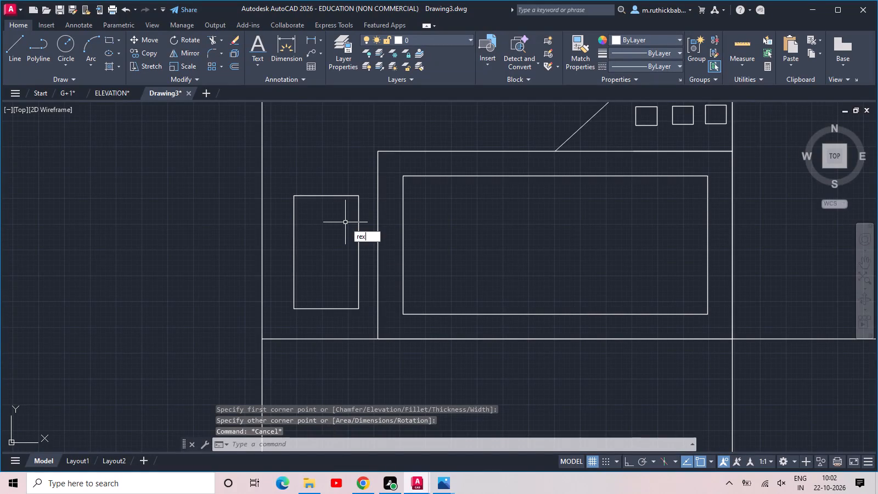
key("BackSpace")
key("c")
key("space")
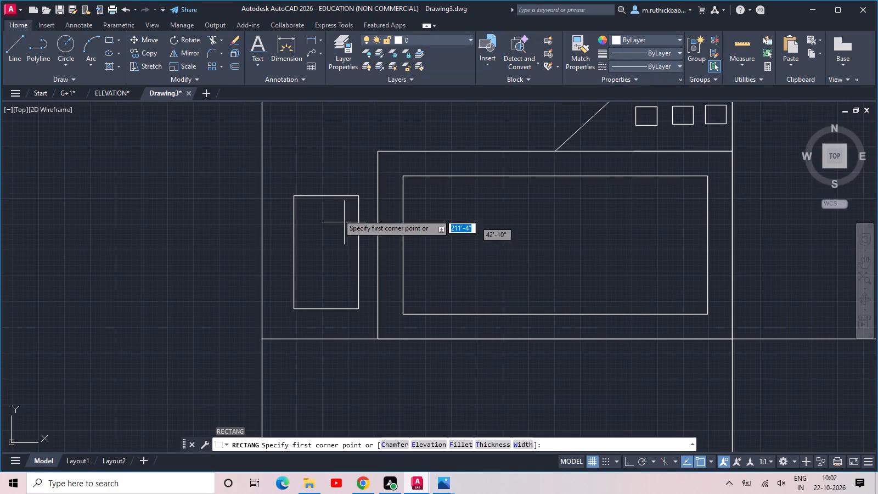
left_click(277, 197)
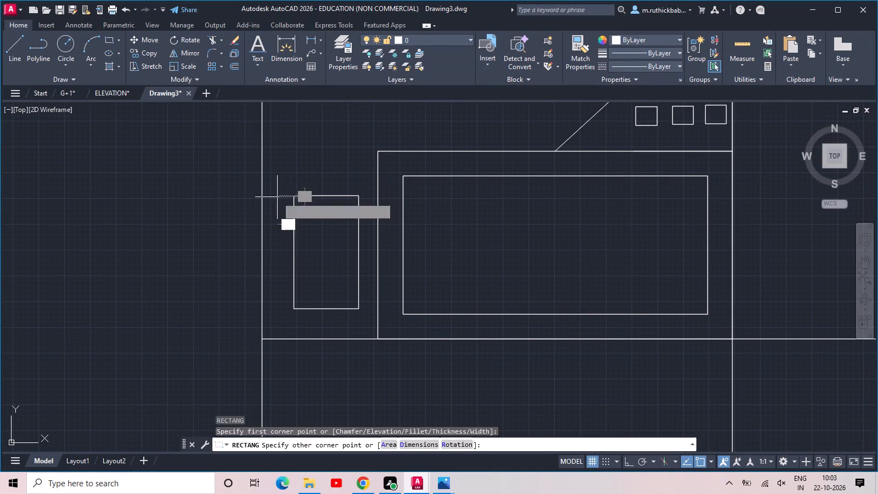
left_click(372, 174)
key("Escape")
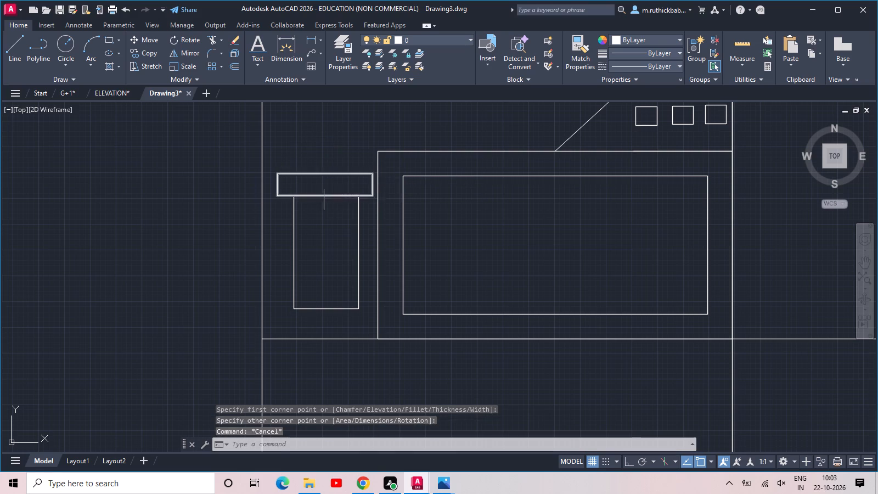
Explode the flat rectangle above the tall rectangle into separate lines.
scroll(322, 185, "up", 2)
left_click_drag(302, 183, 297, 177)
left_click(282, 138)
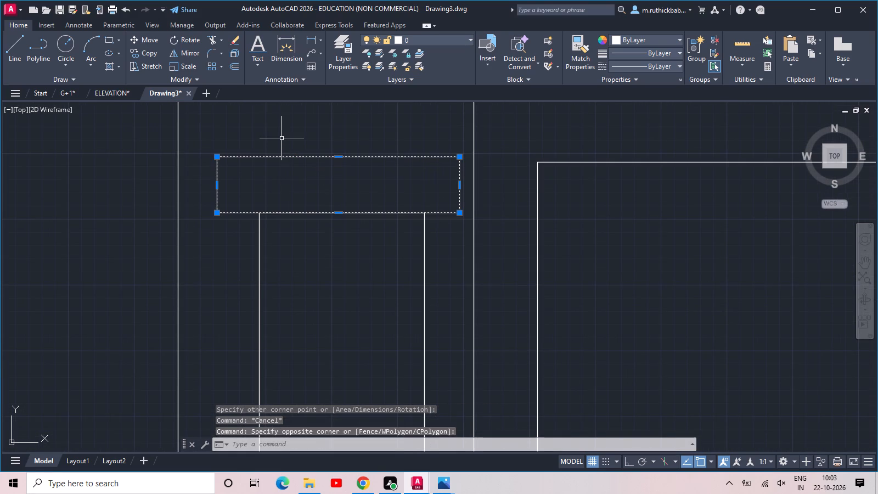
type("x")
key("space")
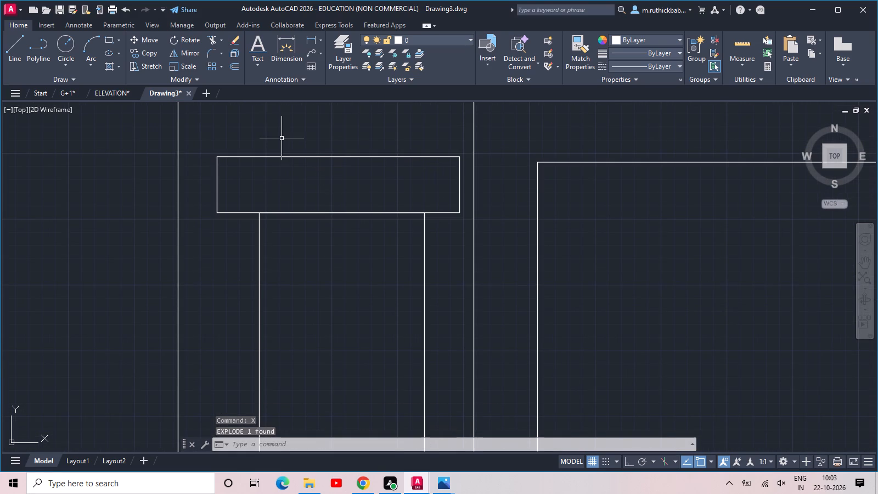
Offset the flat rectangle's top edge 3" downward and both of its short side edges 2" inward.
type("off")
key("space")
type("3")
key("space")
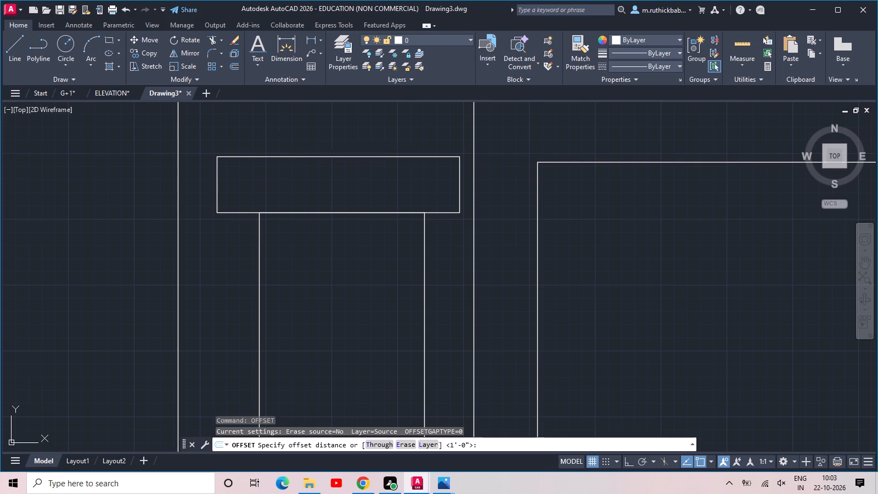
left_click(293, 155)
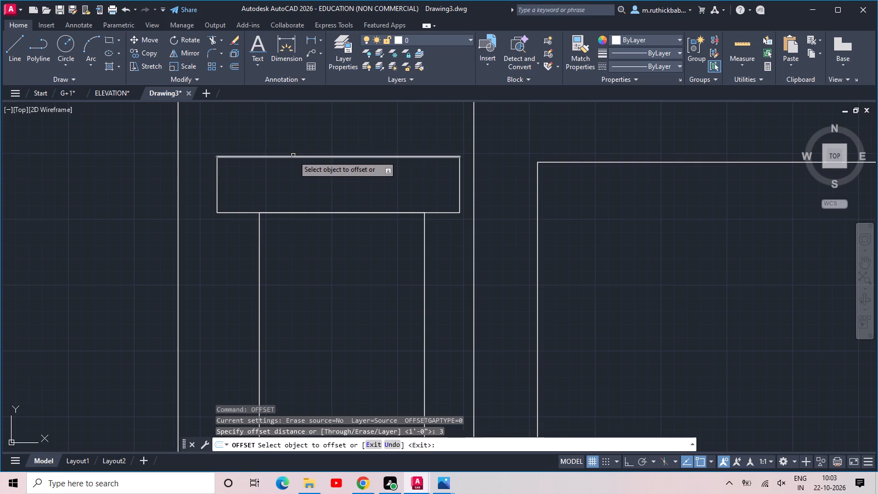
left_click(295, 169)
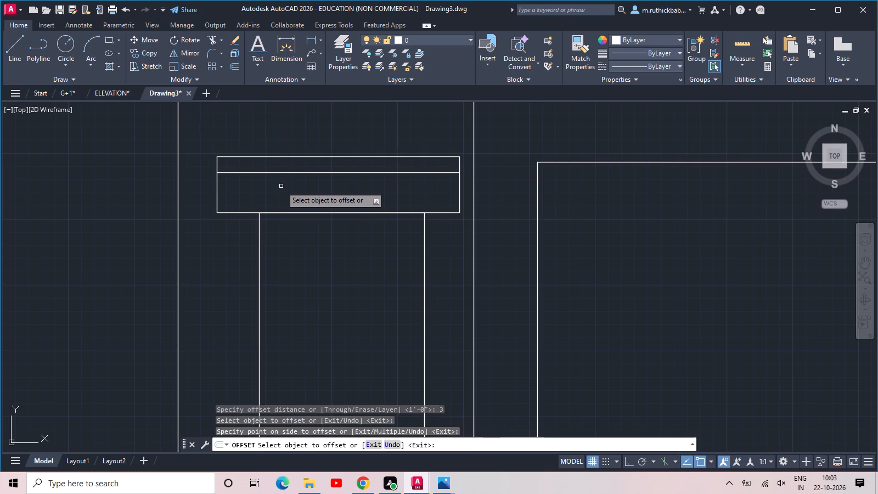
left_click(218, 186)
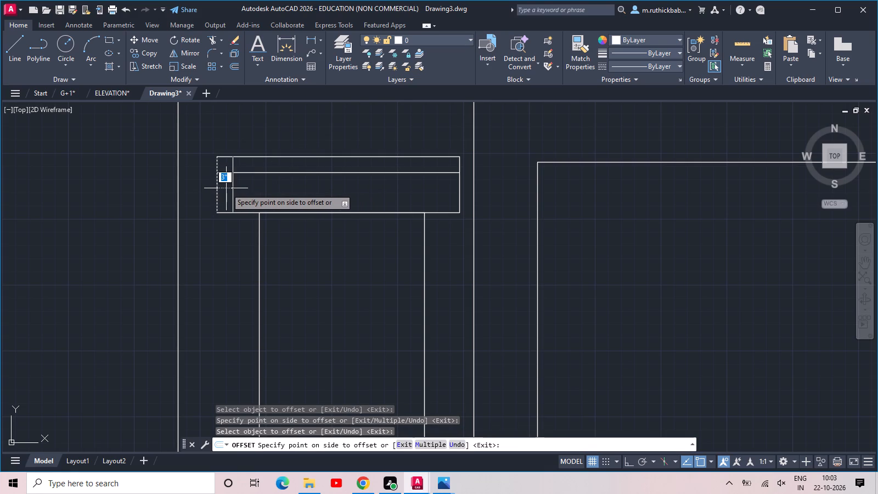
type("2")
key("space")
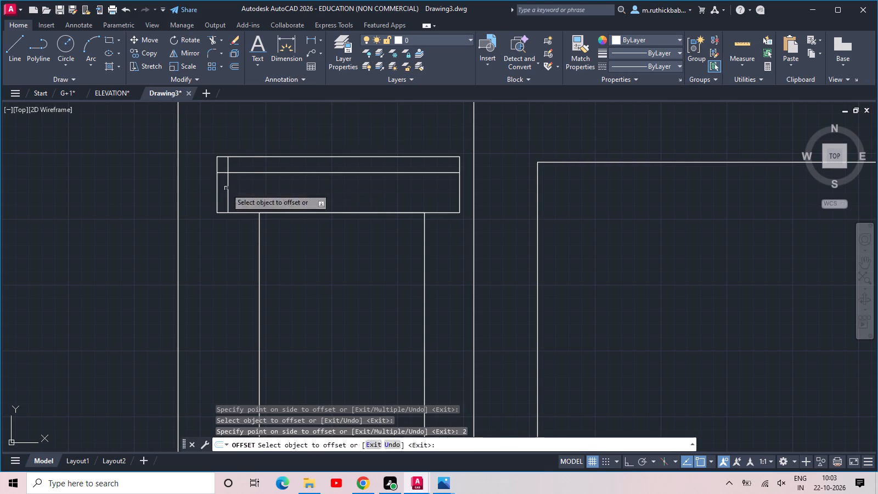
left_click(460, 187)
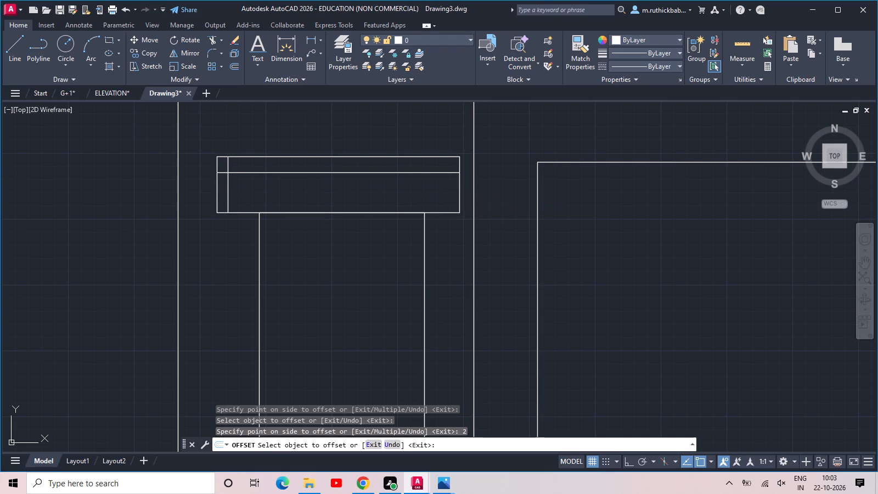
type("2")
key("space")
key("Escape")
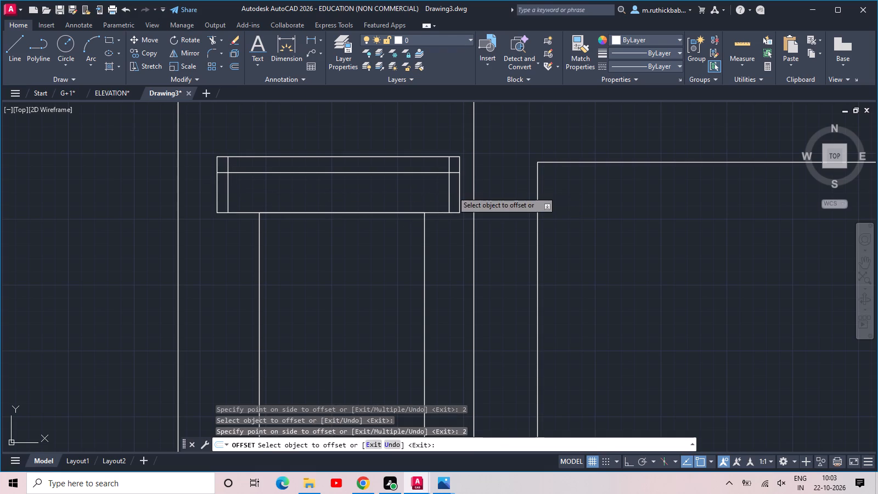
Trim the flat rectangle's lower corners and inner line stubs to form a wide top band over a narrower block.
type("tr")
key("space")
key("space")
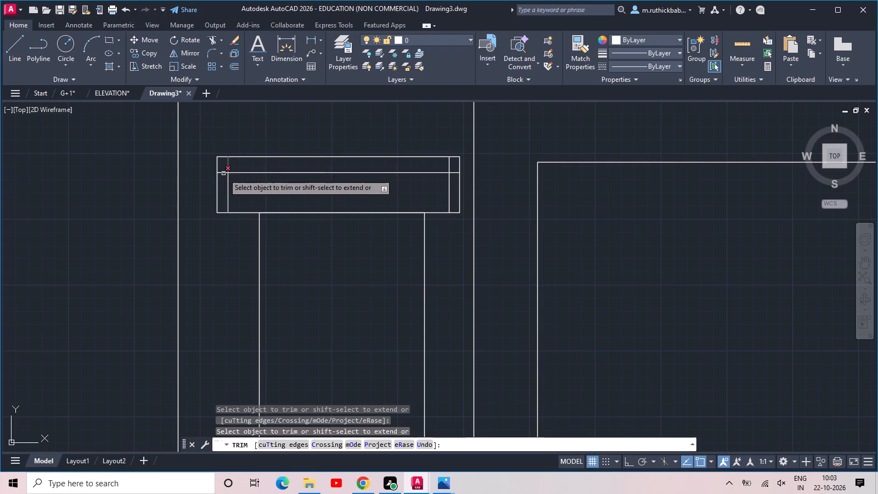
left_click(220, 181)
left_click(212, 192)
left_click(228, 167)
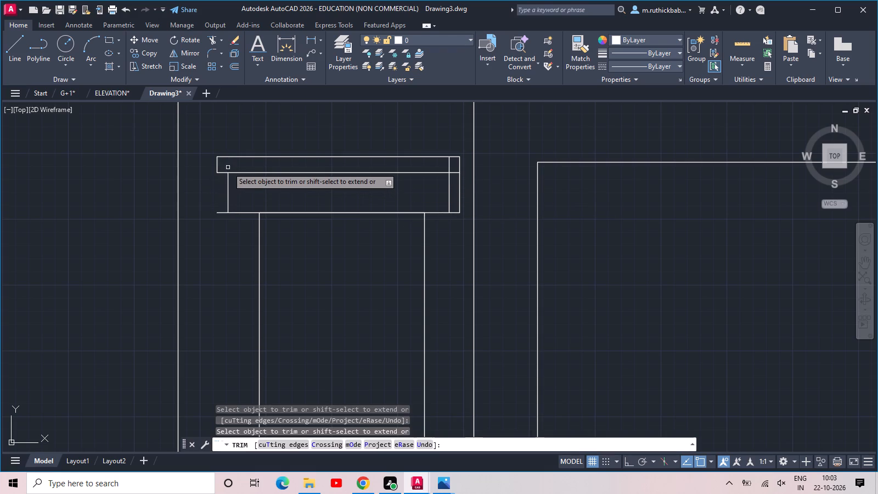
left_click(215, 205)
left_click(228, 220)
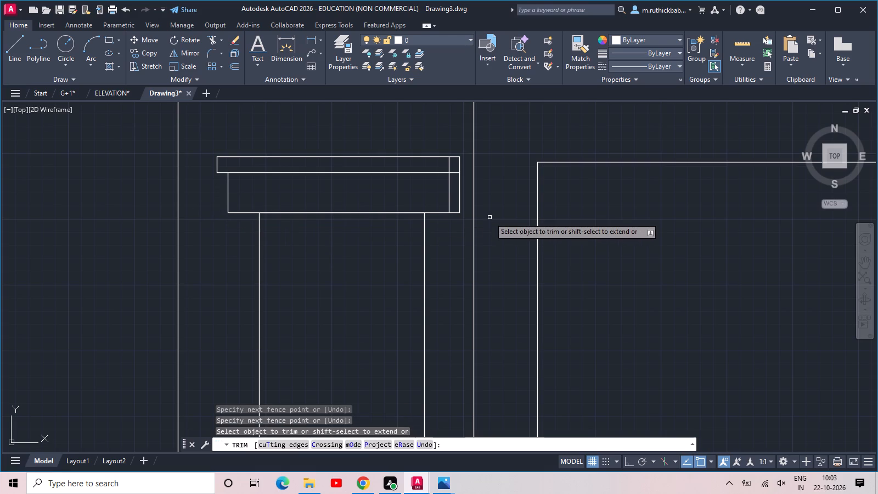
left_click(453, 223)
left_click(463, 188)
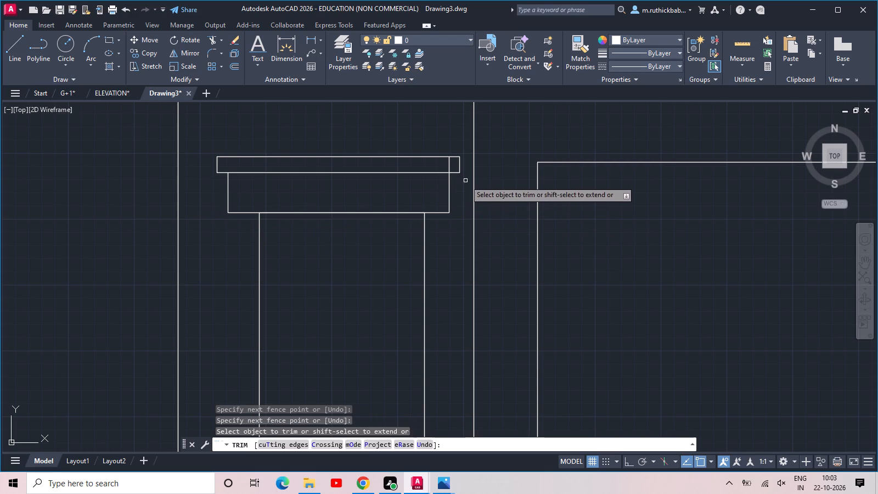
left_click(452, 166)
left_click(432, 166)
key("Escape")
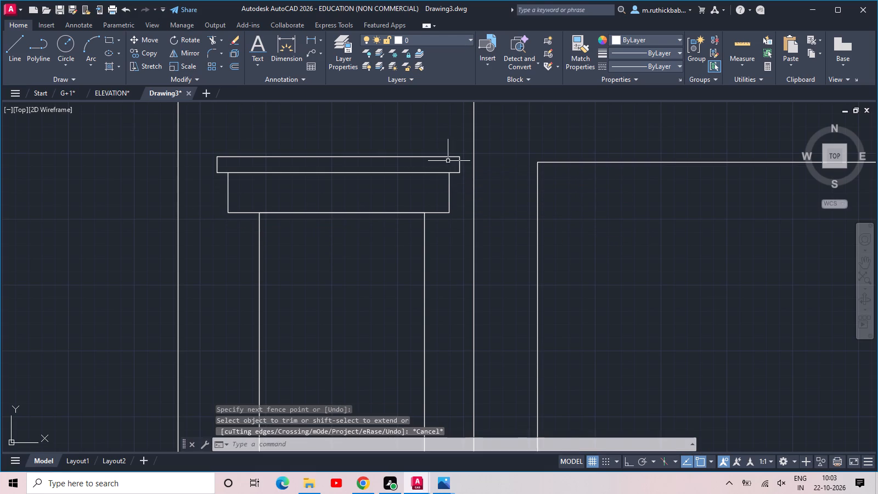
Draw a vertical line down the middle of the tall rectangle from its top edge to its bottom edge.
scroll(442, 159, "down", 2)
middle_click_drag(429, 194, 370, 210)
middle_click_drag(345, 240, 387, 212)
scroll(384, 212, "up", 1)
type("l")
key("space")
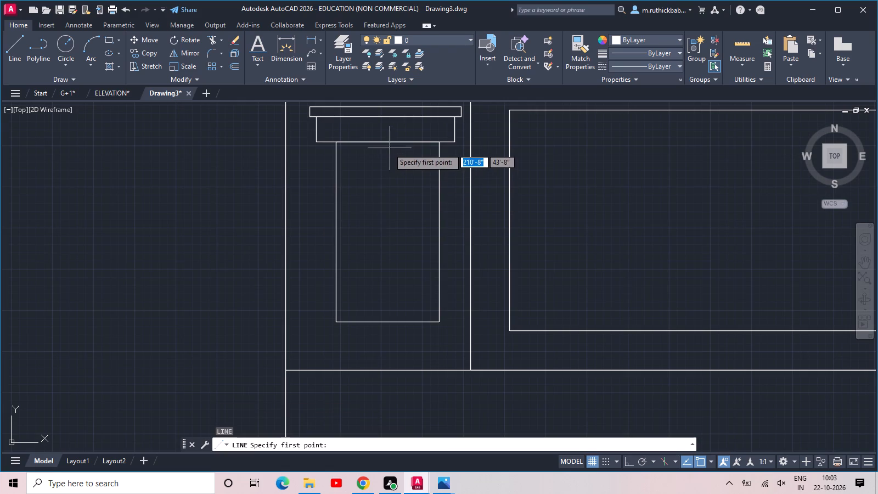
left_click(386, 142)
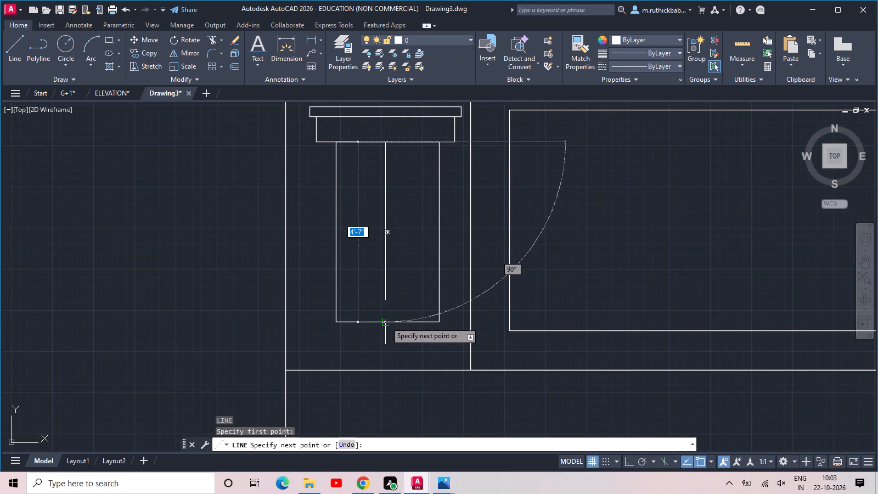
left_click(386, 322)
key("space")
Offset the middle line 3" to the right and the tall rectangle 3" inward.
type("off")
key("space")
type("3")
key("space")
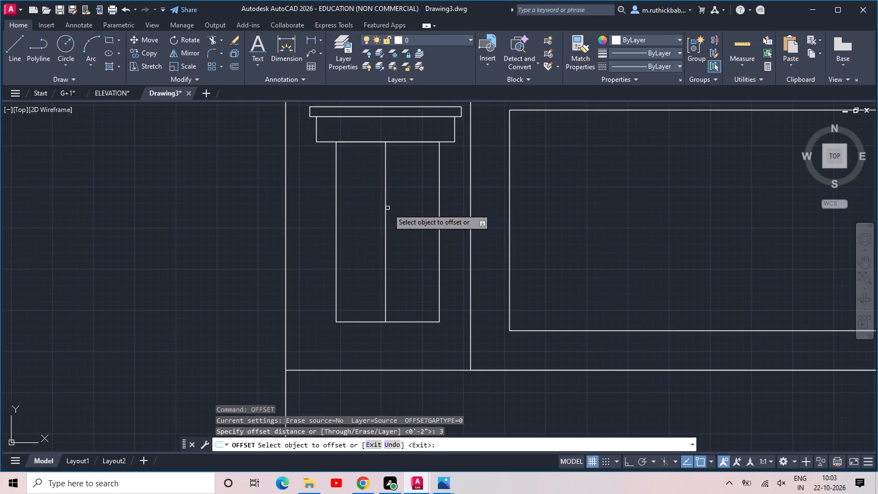
left_click(385, 214)
left_click(412, 214)
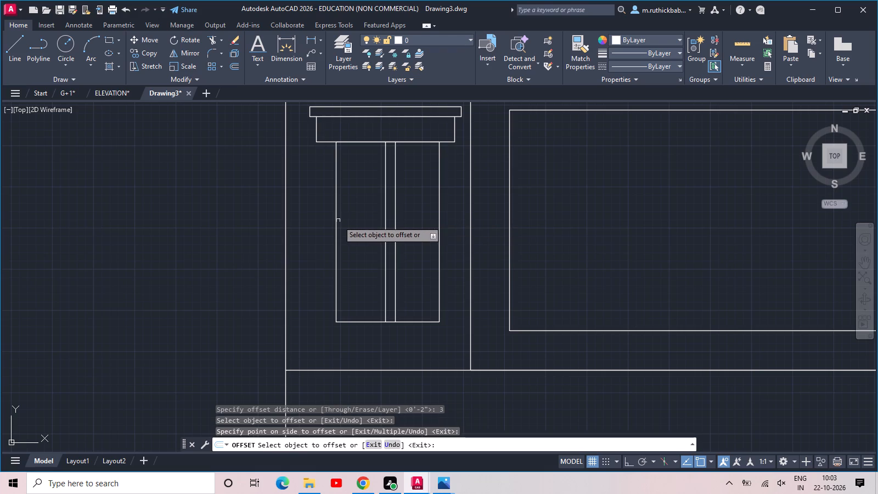
left_click(335, 222)
left_click(342, 223)
key("Escape")
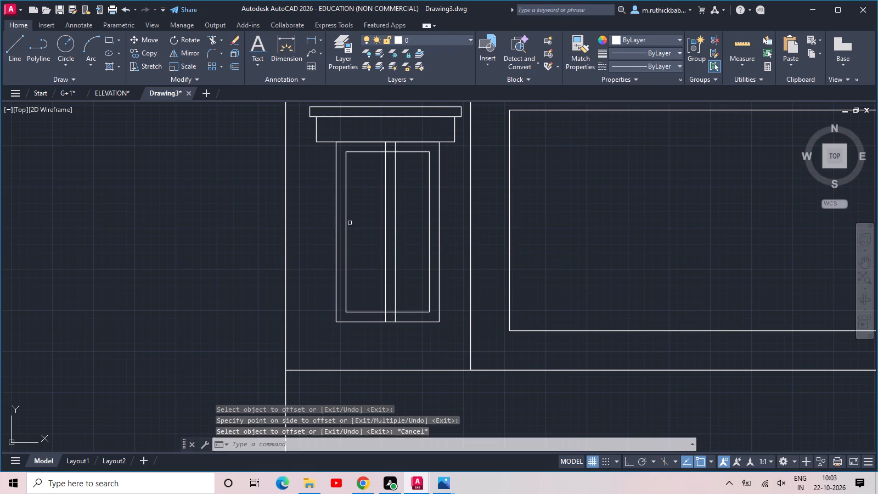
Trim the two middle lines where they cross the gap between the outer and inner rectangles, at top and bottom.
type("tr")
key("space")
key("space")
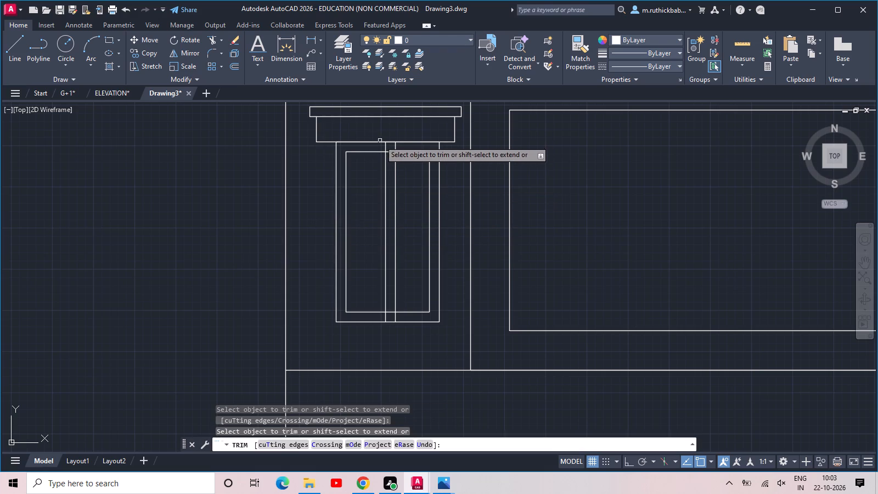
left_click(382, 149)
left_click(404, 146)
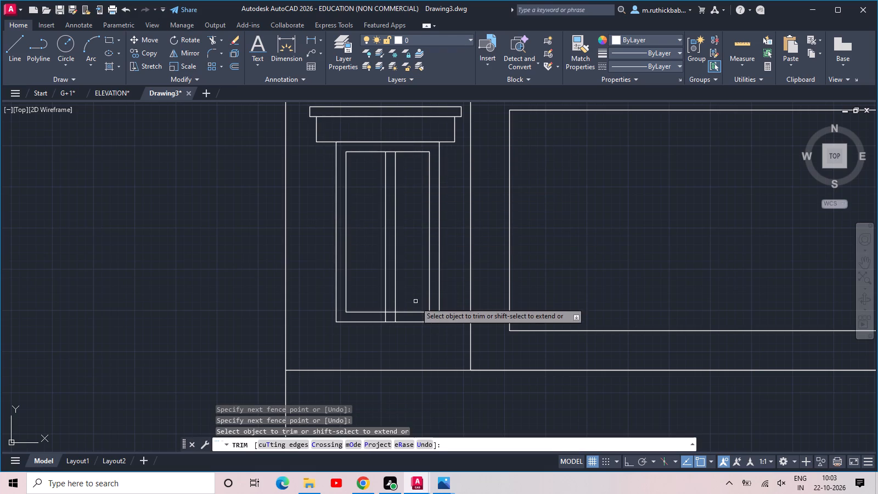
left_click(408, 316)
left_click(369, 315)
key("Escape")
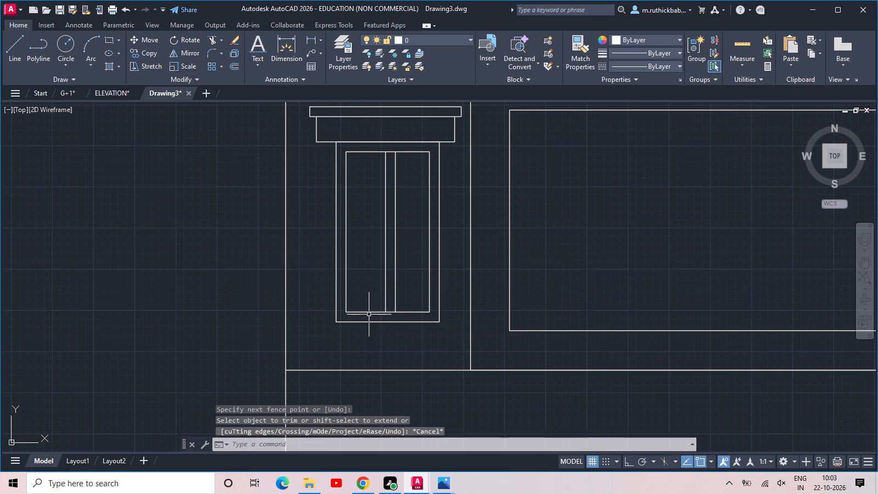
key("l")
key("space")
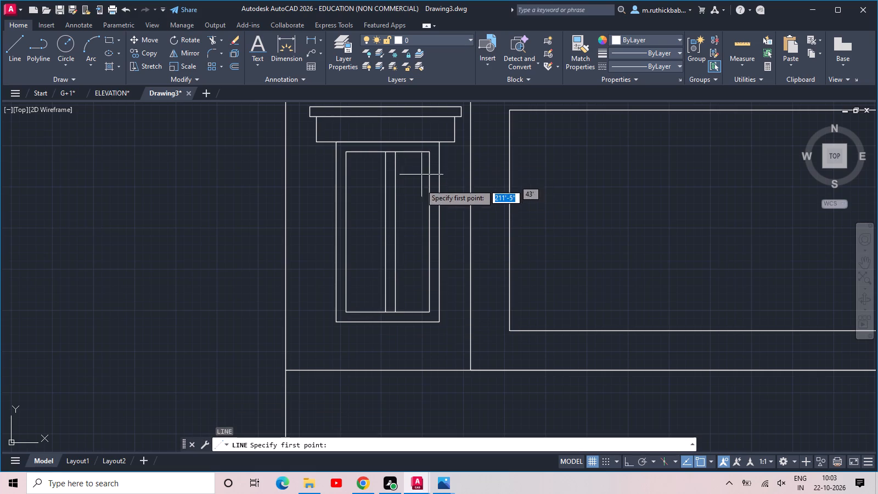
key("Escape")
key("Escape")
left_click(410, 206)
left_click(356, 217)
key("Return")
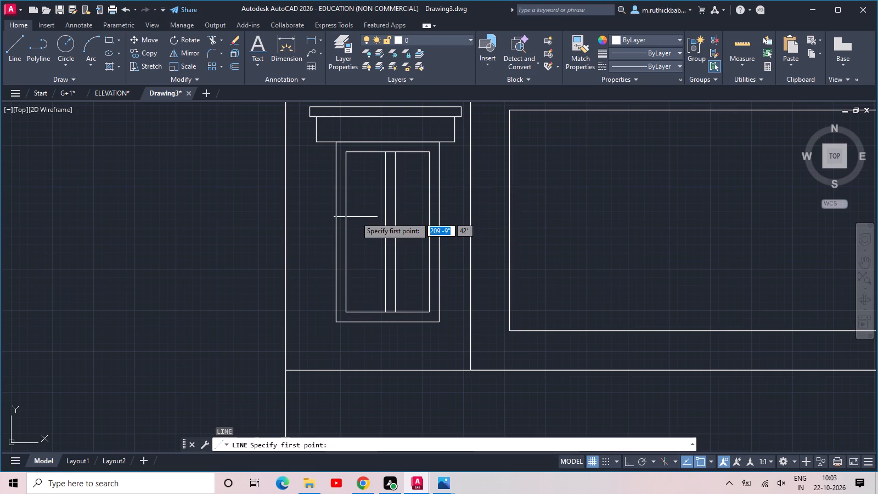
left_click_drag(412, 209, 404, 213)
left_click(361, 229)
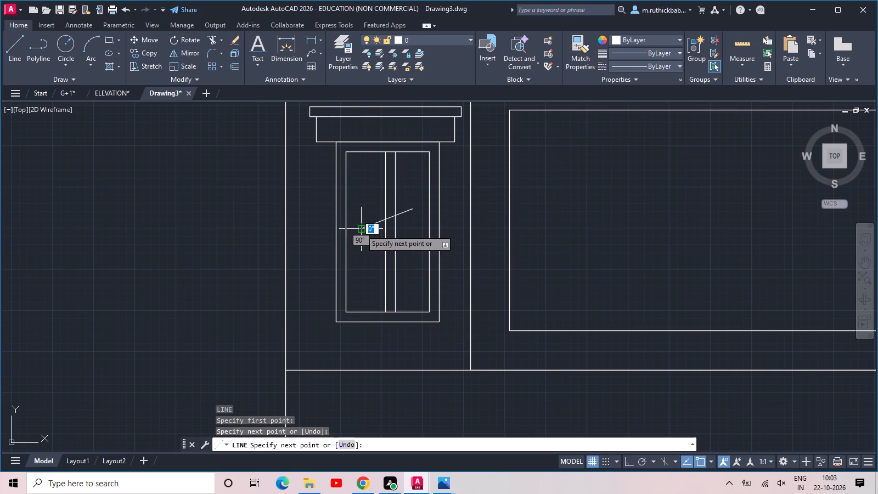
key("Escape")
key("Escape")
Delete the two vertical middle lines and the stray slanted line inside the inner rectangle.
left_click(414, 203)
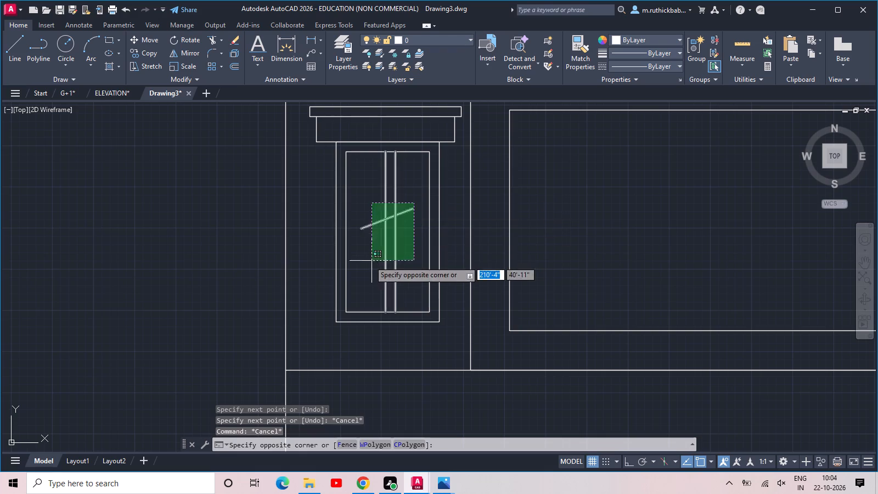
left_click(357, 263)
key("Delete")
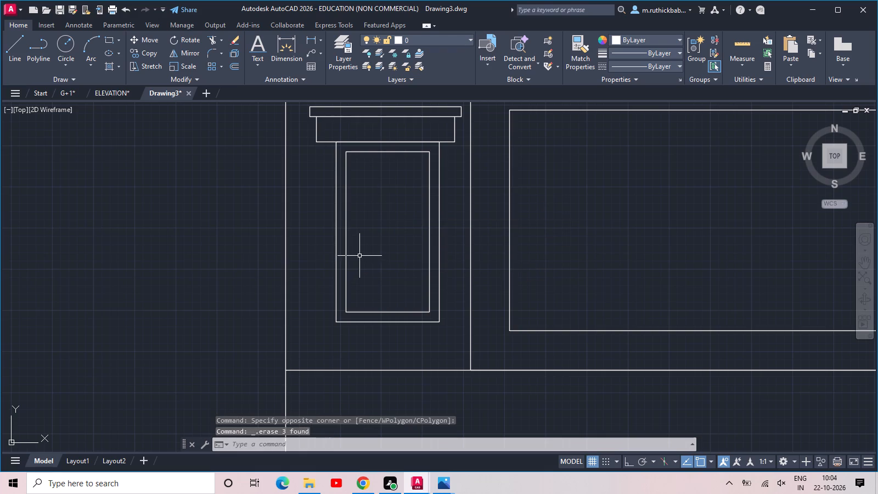
Draw a vertical line joining the midpoints of the inner rectangle's top and bottom edges.
key("l")
key("space")
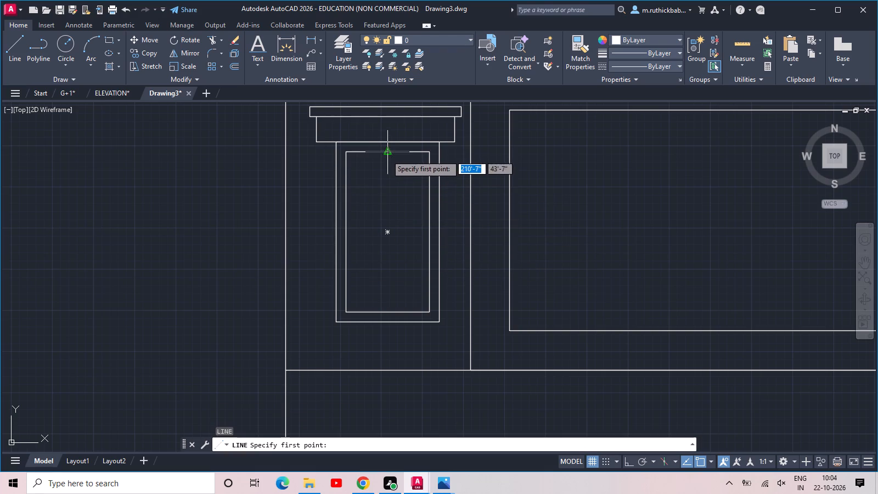
left_click(386, 155)
left_click(387, 315)
key("space")
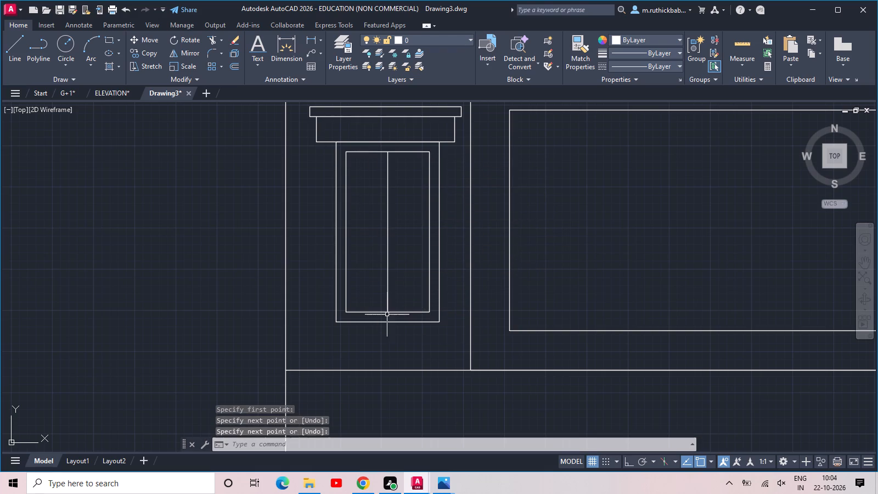
Offset the window's vertical centre line 1.5" to both sides and delete the original centre line.
type("off")
key("space")
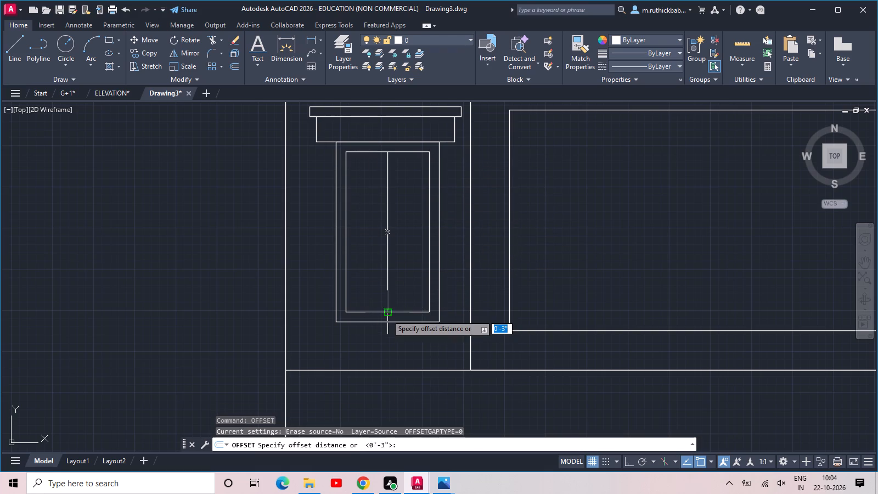
type("1.5")
key("space")
left_click(388, 257)
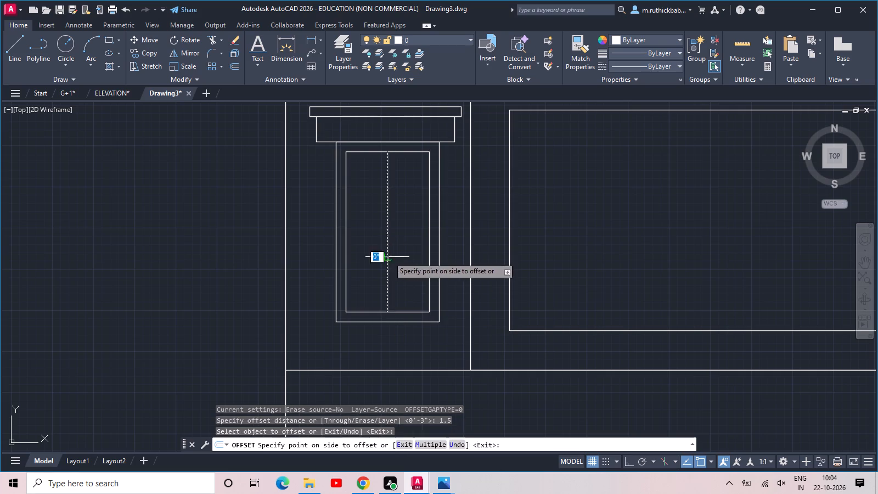
left_click(395, 255)
left_click(387, 259)
left_click(374, 258)
key("Escape")
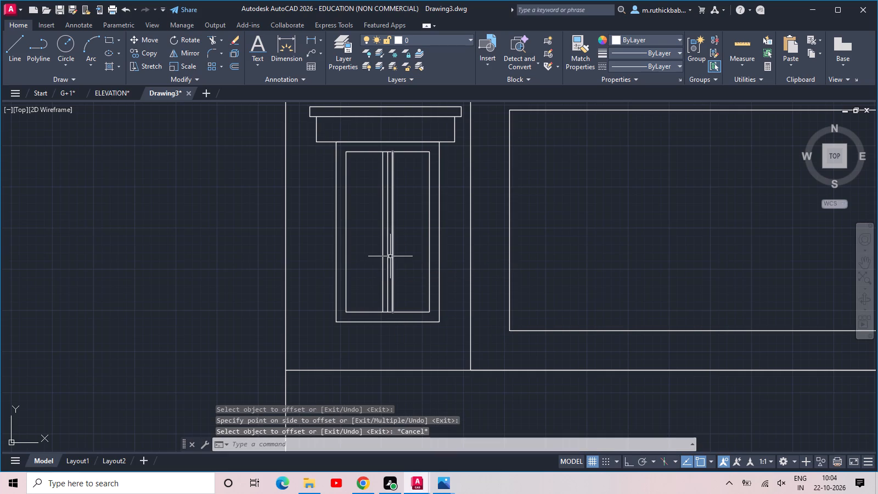
left_click(389, 257)
key("Delete")
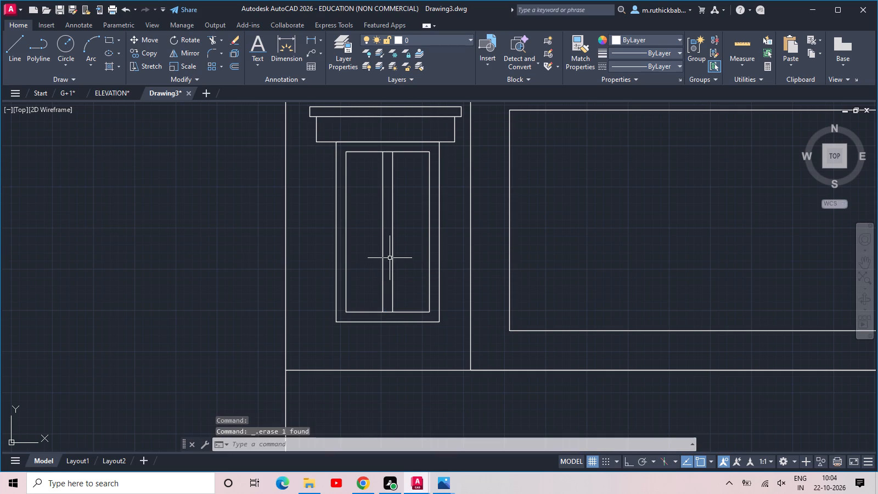
Trim the inner rectangle's top and bottom edges between the two middle lines to form two separate panes.
type("tr")
key("space")
key("space")
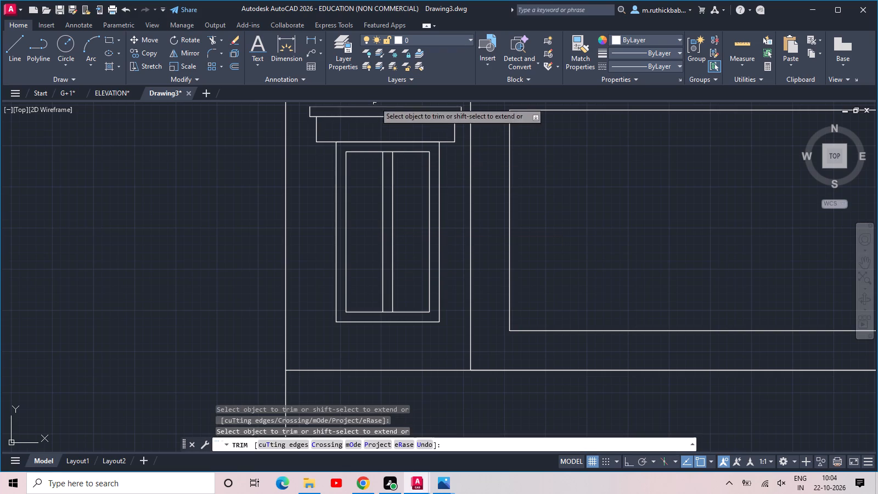
left_click(388, 148)
left_click(389, 321)
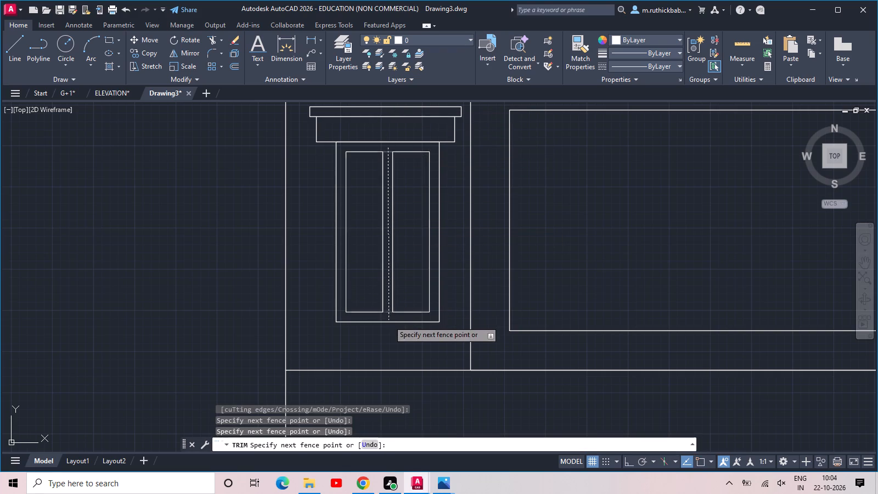
key("Escape")
Draw a horizontal line across each of the two window panes at mid-height.
type("l")
key("space")
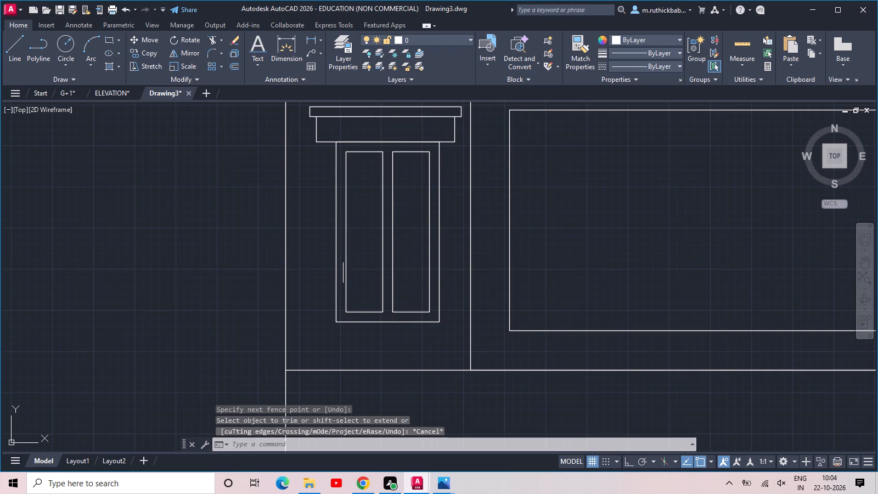
left_click(344, 233)
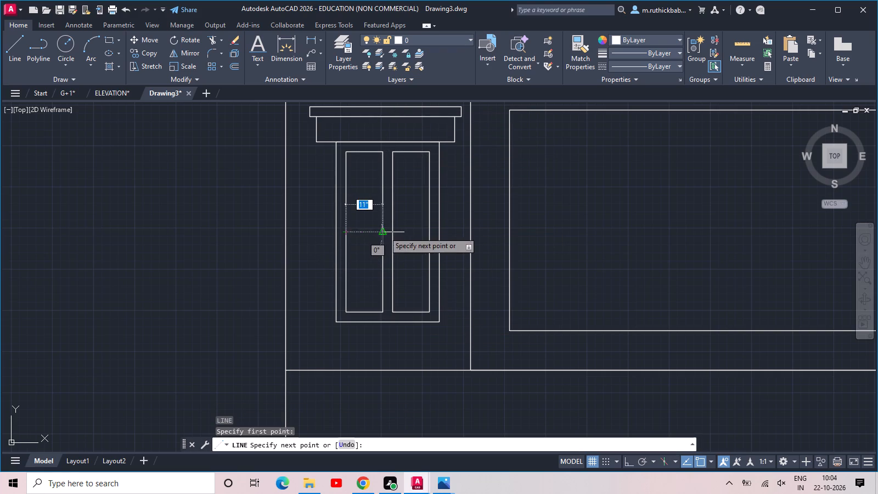
left_click(384, 232)
key("space")
key("space")
left_click(395, 234)
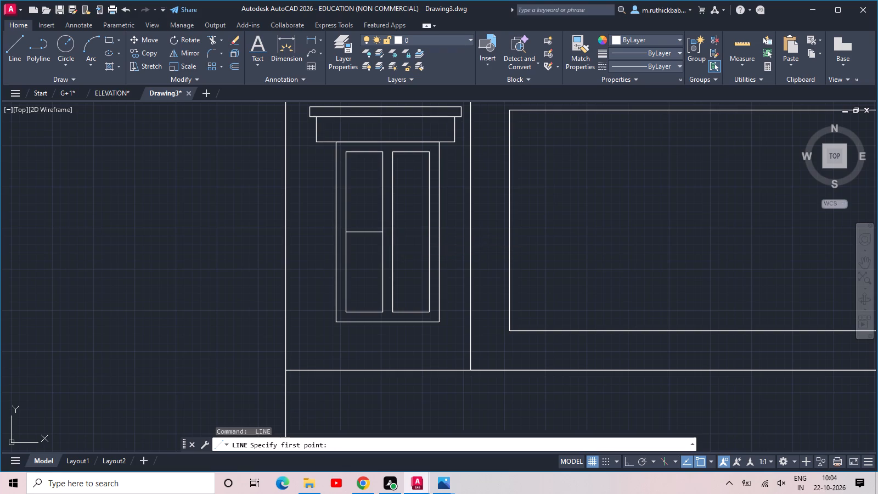
left_click(431, 234)
key("space")
Draw a vertical line through each window pane, joining the midpoints of its top and bottom edges.
key("space")
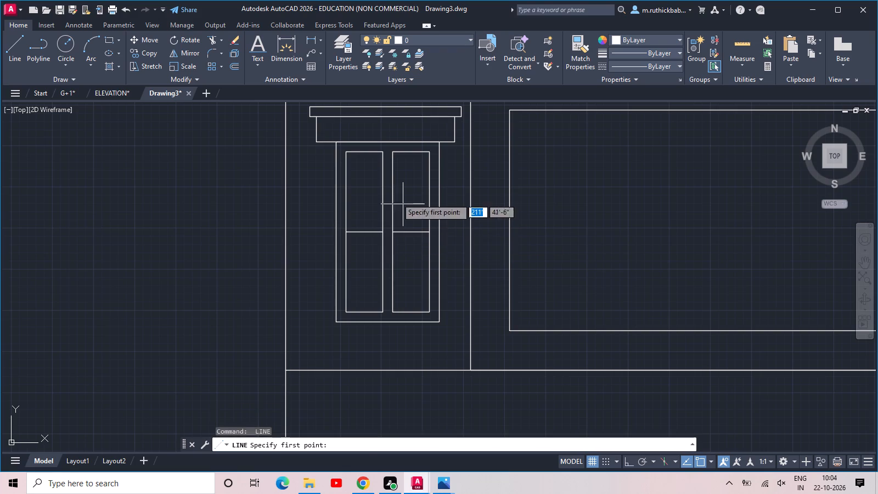
left_click(365, 152)
double_click(362, 312)
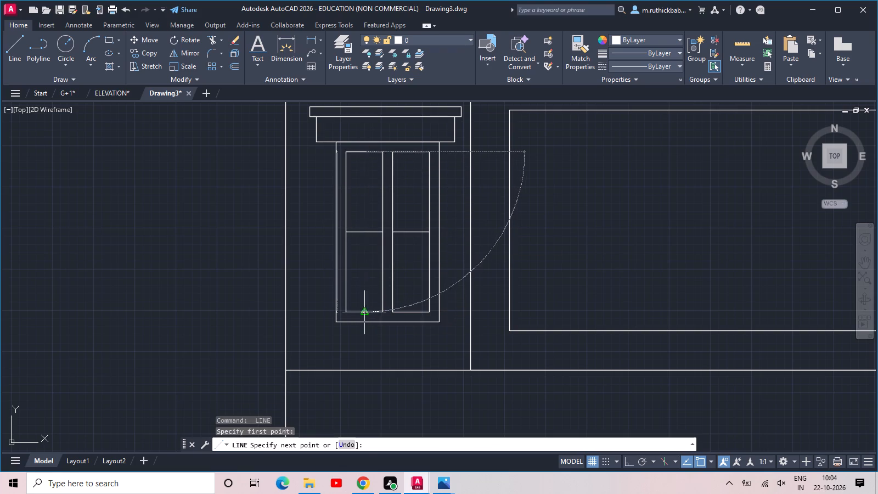
key("space")
key("space")
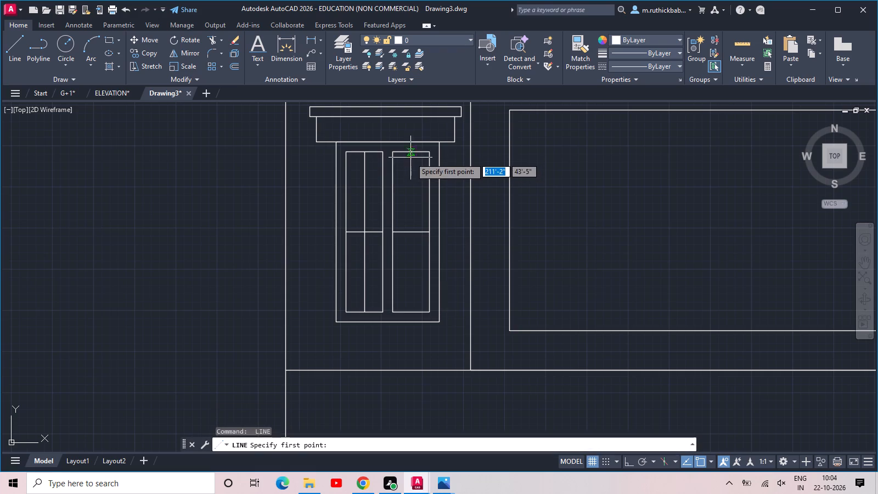
left_click(410, 154)
left_click(412, 311)
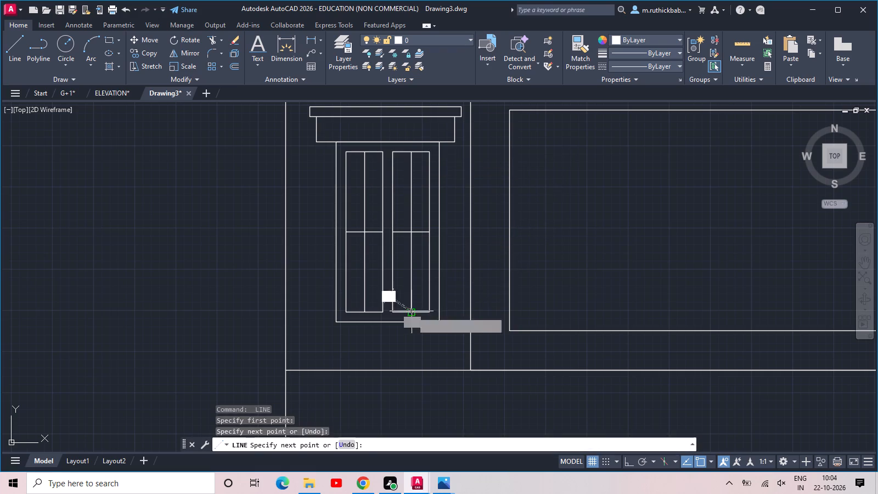
key("space")
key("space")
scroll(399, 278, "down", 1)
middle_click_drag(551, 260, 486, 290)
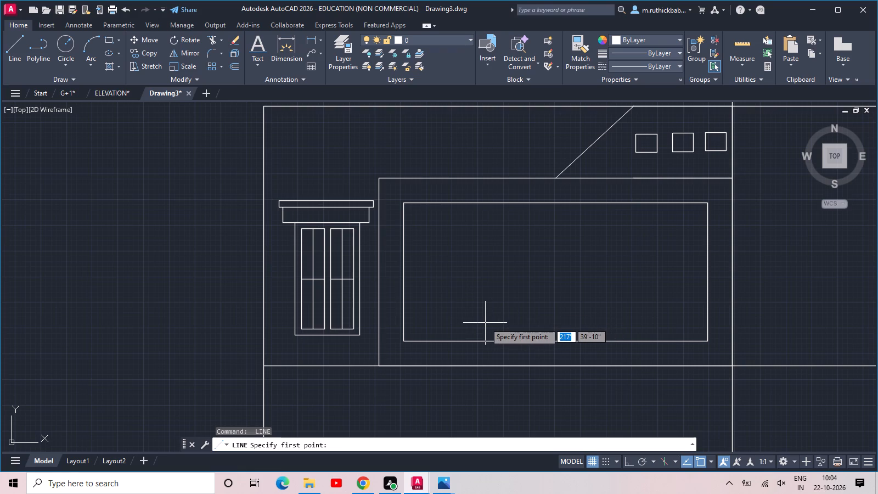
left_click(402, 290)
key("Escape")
Explode the wide rectangle beside the narrow window into separate lines.
left_click(420, 282)
left_click(398, 255)
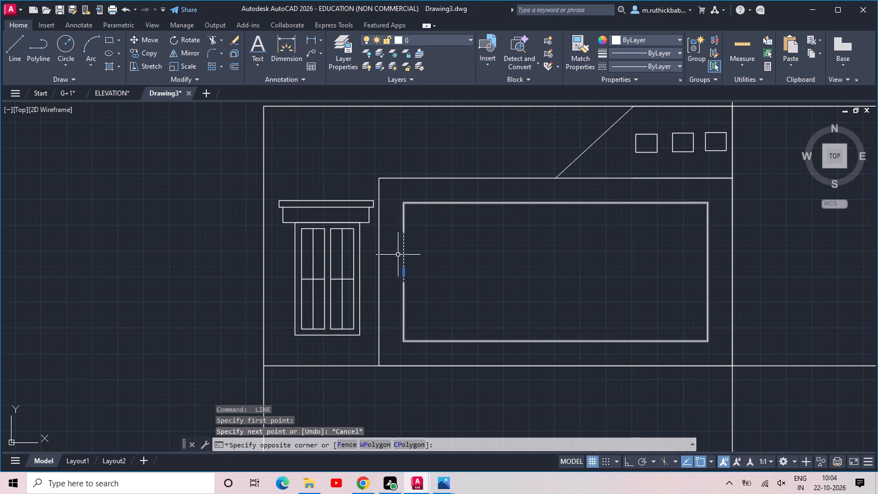
type("x")
key("space")
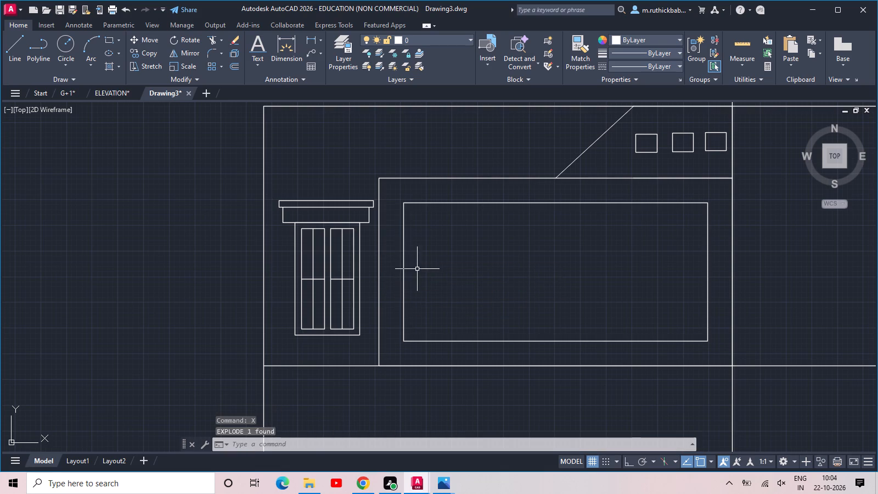
Copy the wide rectangle's left edge as a fitted array of 6 items spanning about 3' rightward, with Ortho on.
left_click(417, 269)
left_click(387, 231)
key("c")
key("o")
key("space")
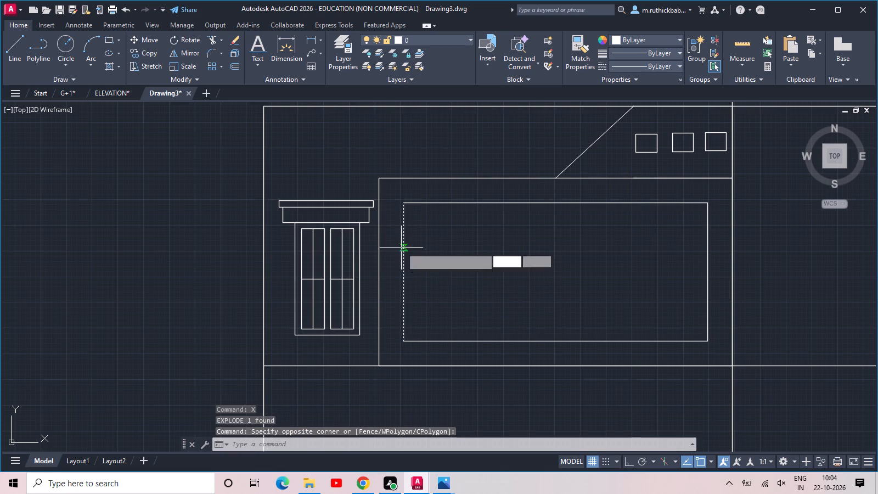
left_click(403, 338)
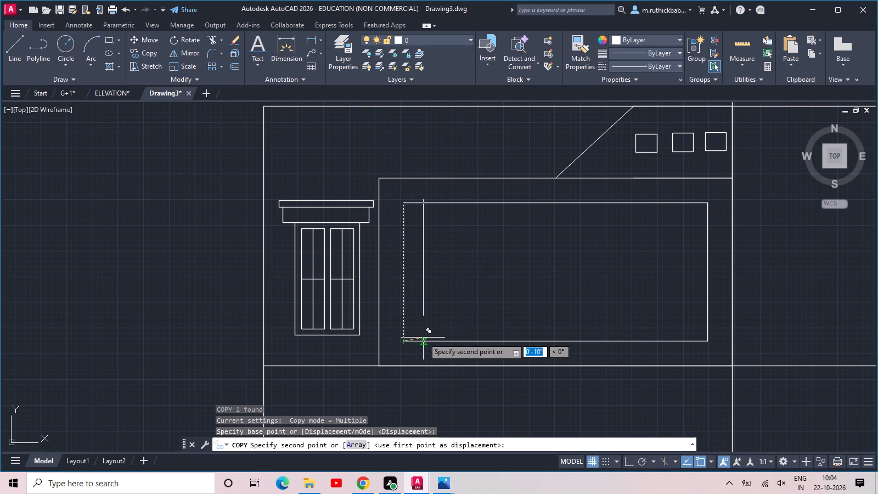
type("arr")
key("space")
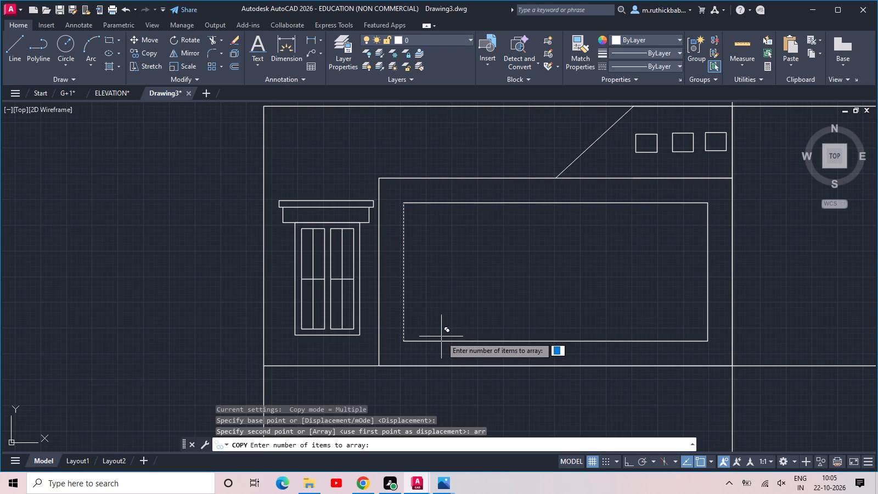
type("6")
key("space")
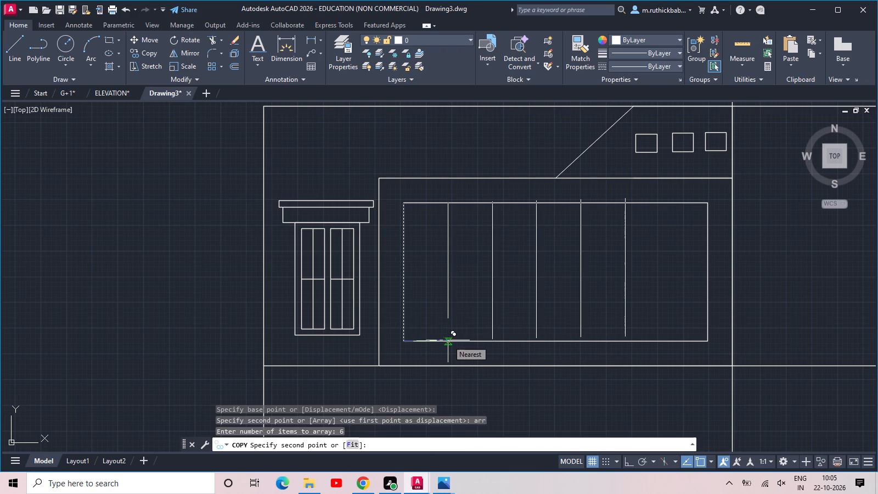
type("f")
key("space")
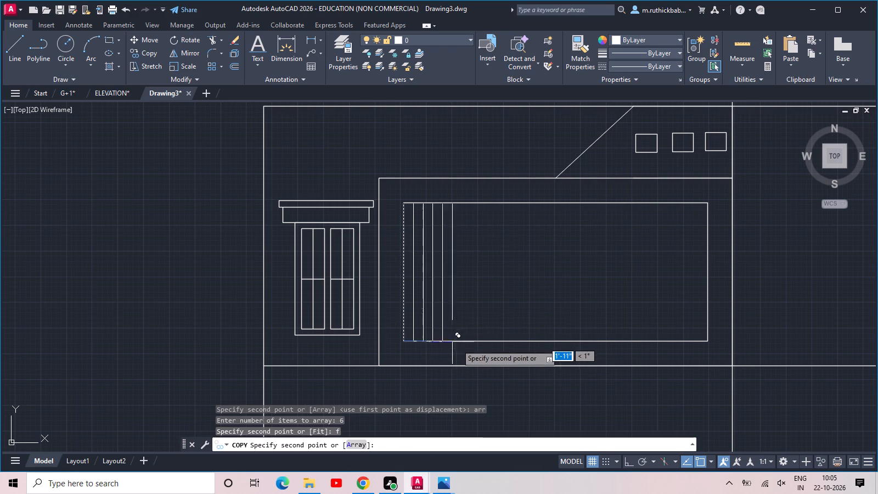
left_click(630, 467)
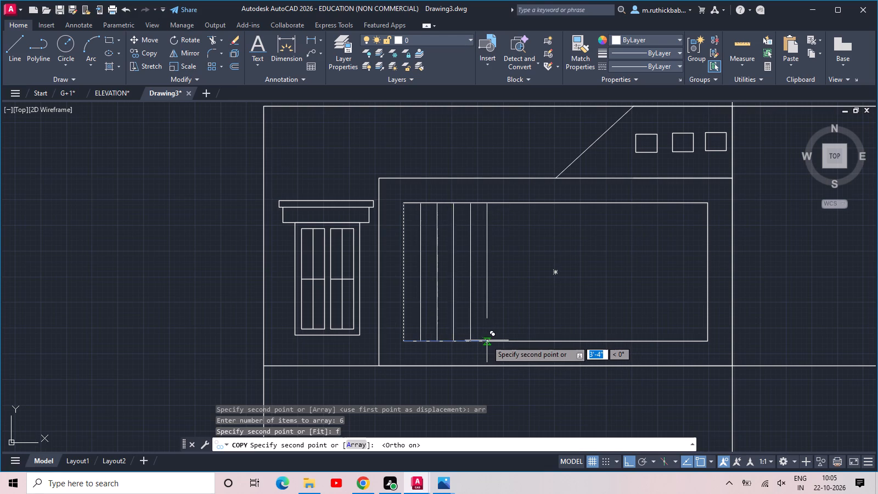
left_click(482, 340)
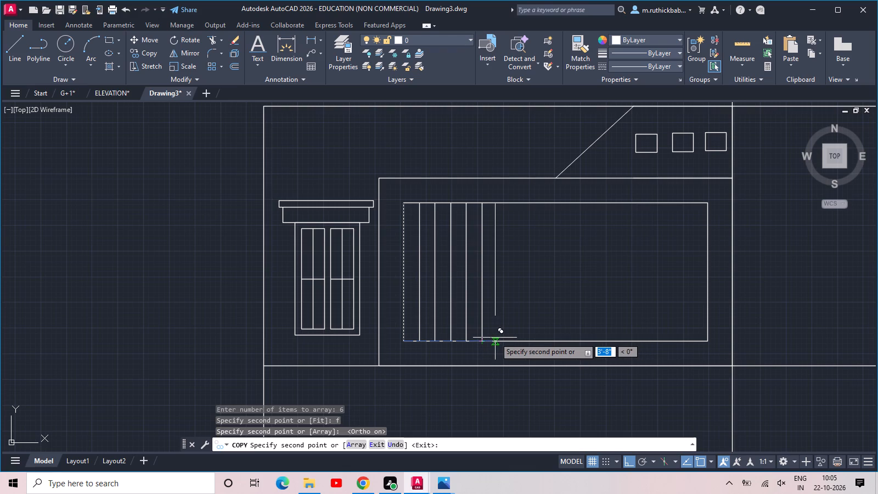
key("Escape")
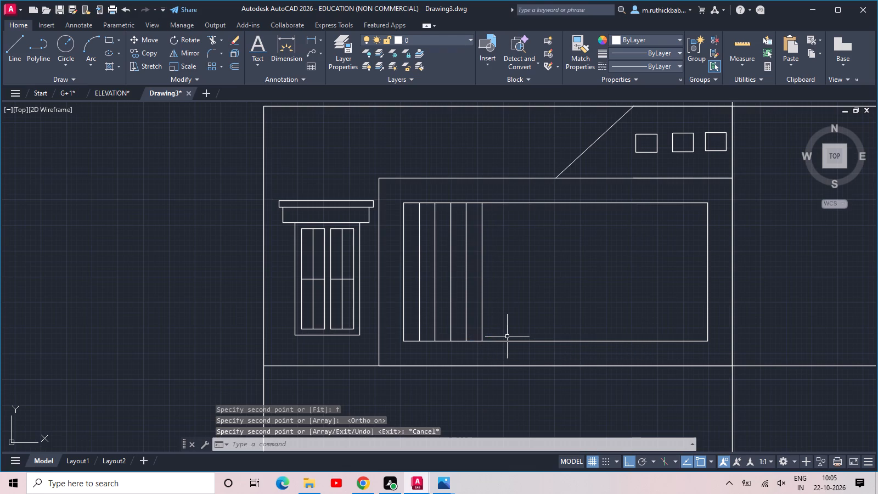
Offset each of the five copied vertical lines 2" to the left.
type("off")
key("space")
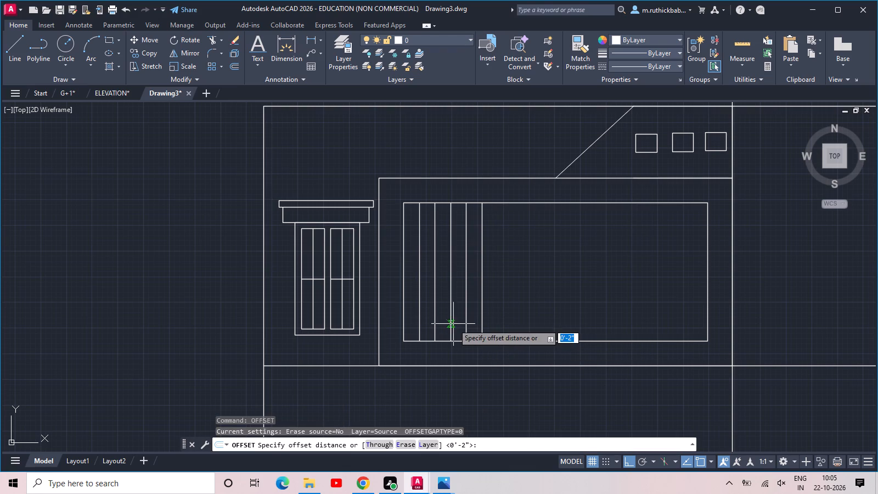
key("2")
key("space")
scroll(416, 339, "up", 1)
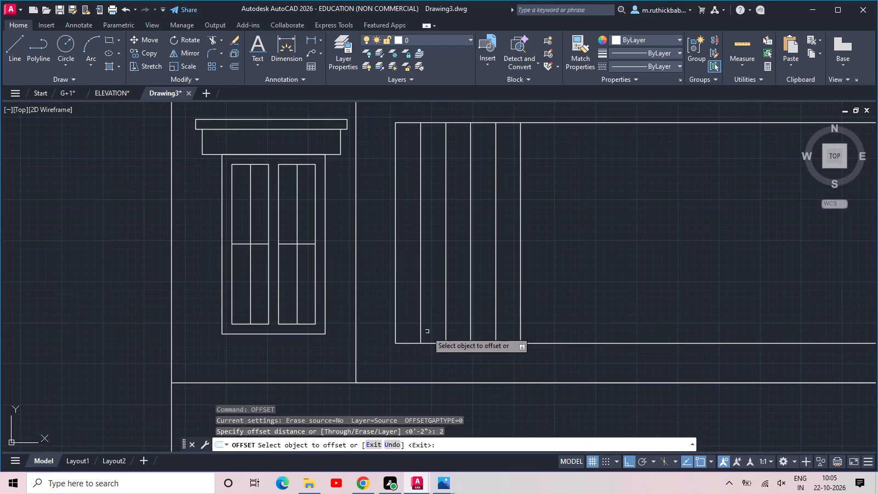
left_click(421, 334)
left_click(413, 334)
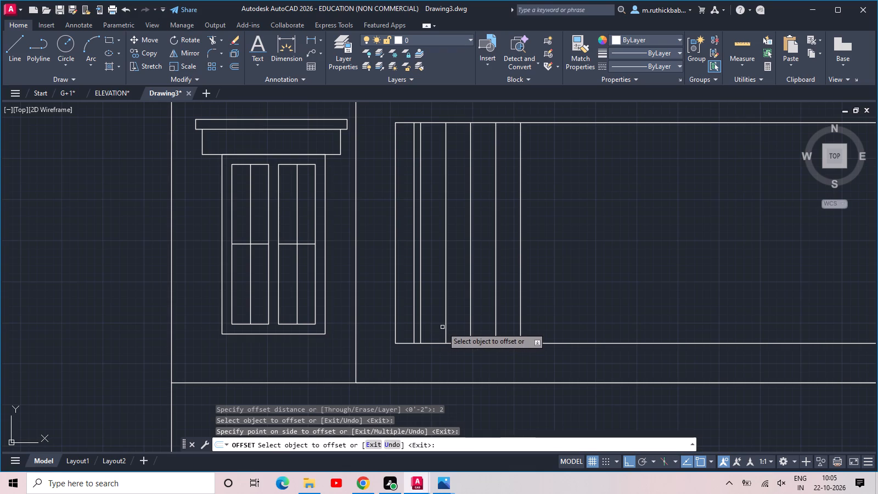
left_click(444, 324)
left_click(434, 325)
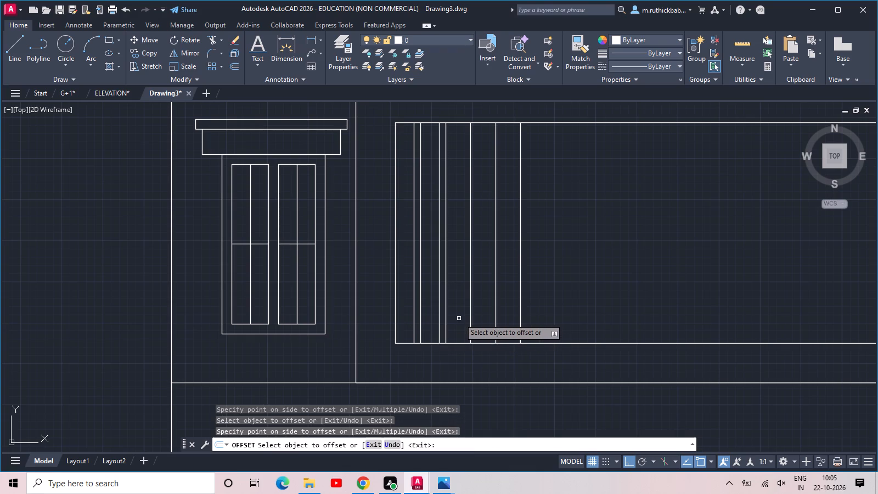
left_click(470, 312)
left_click(465, 315)
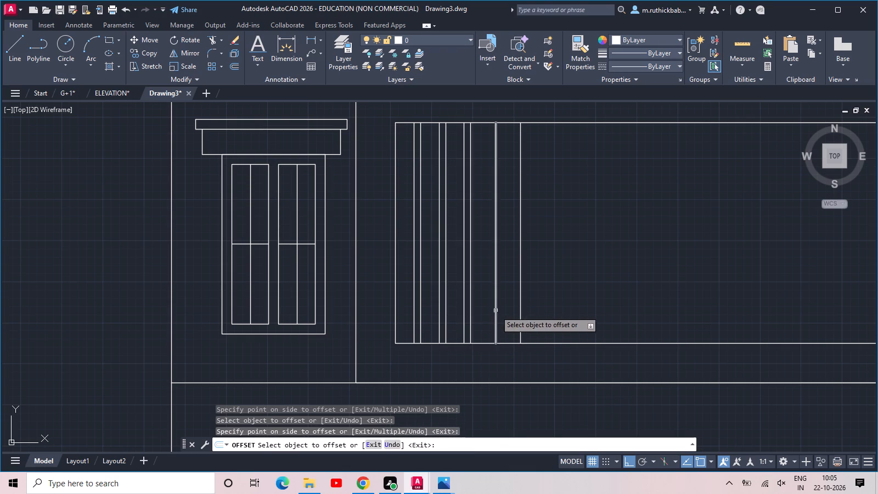
left_click(496, 309)
left_click(489, 311)
left_click(521, 308)
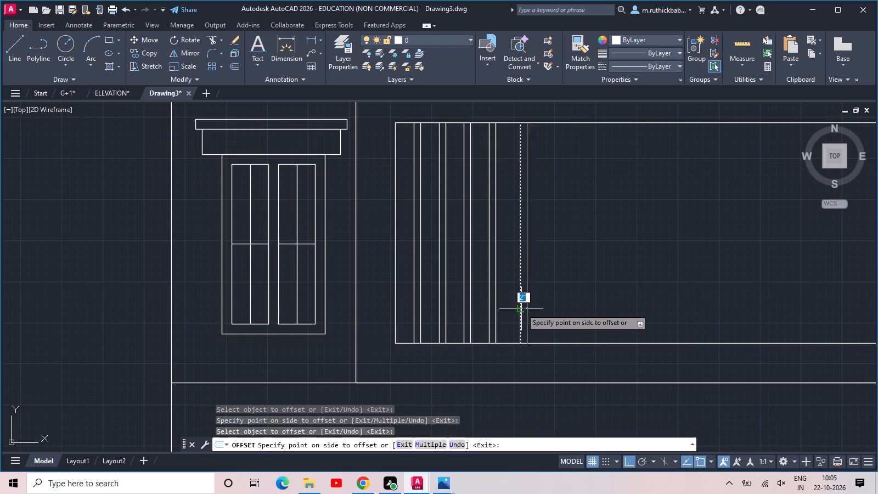
left_click(514, 311)
Offset the rightmost copied line 4" to the right, and offset the resulting line another 4" to the right.
left_click(520, 311)
type("4")
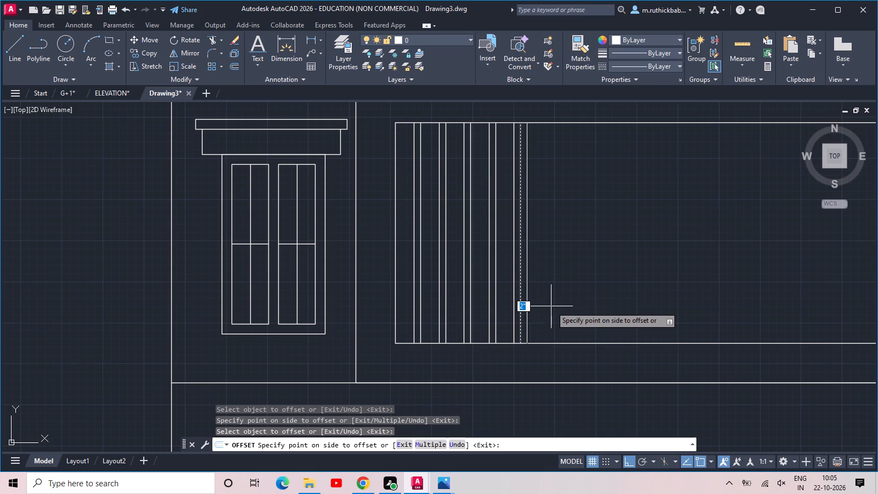
key("space")
left_click(534, 310)
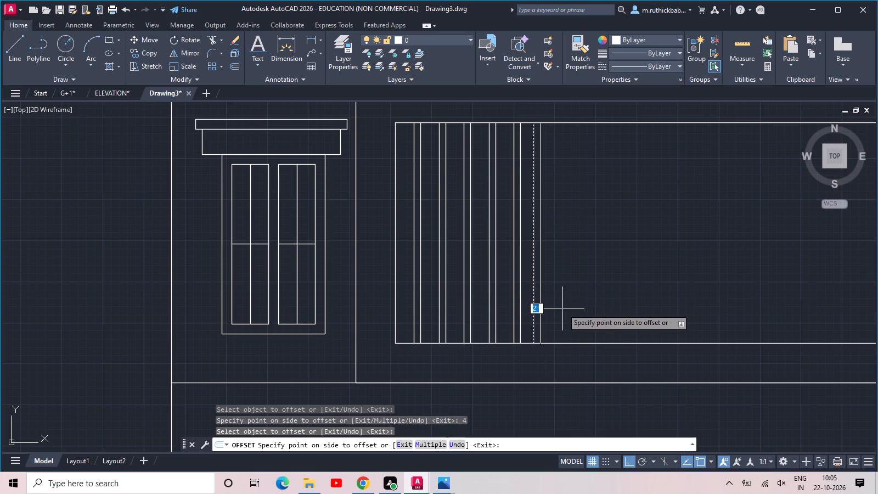
type("4")
key("space")
key("Escape")
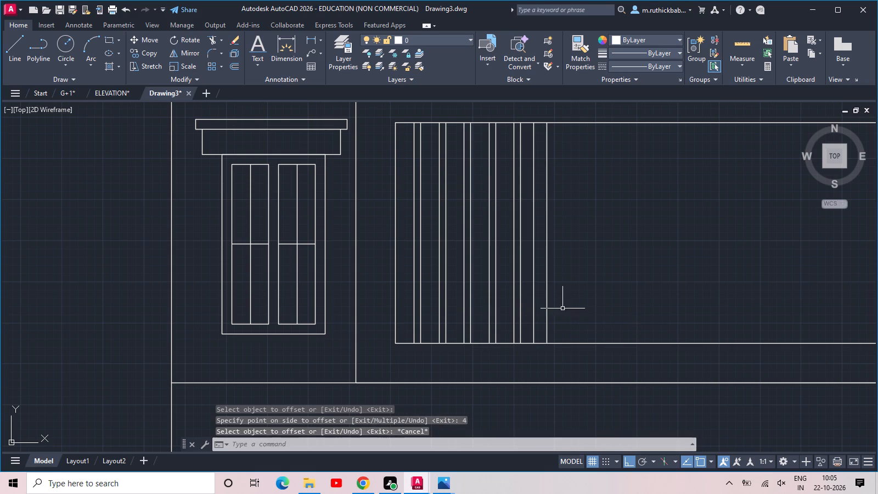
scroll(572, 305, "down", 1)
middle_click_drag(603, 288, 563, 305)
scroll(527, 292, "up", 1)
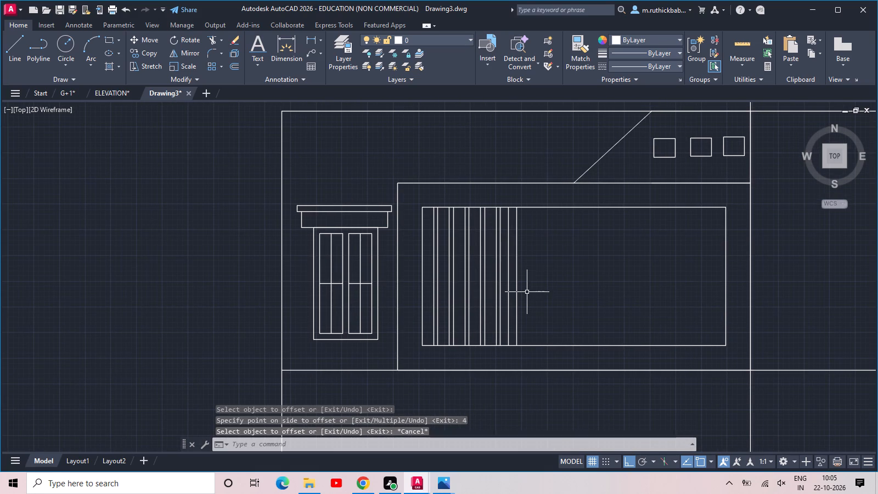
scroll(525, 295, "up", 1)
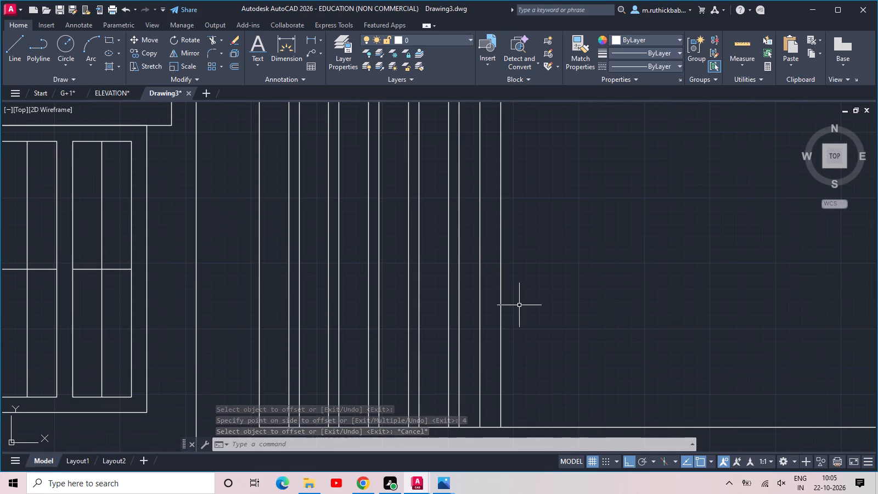
Delete the outermost vertical line offset beside the strips in the wide opening.
left_click(522, 302)
left_click(497, 314)
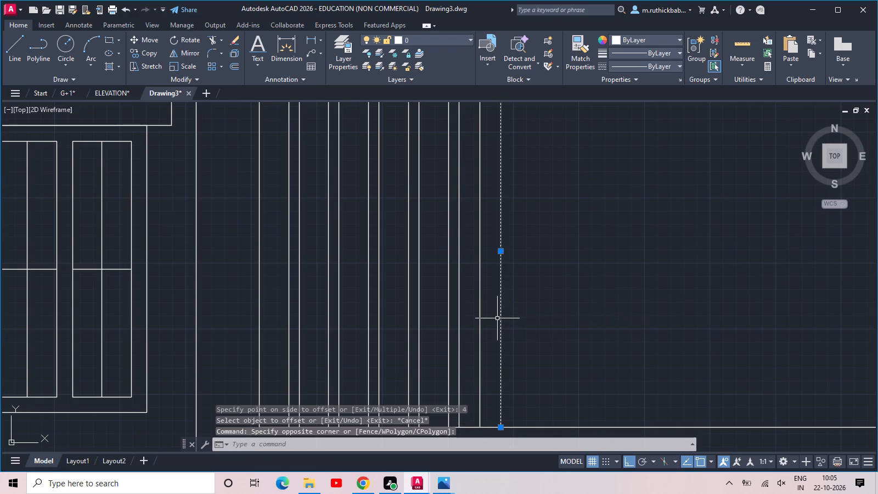
key("Delete")
Offset the last remaining vertical line beside the strips 7" to the right.
scroll(498, 316, "down", 1)
type("off")
key("space")
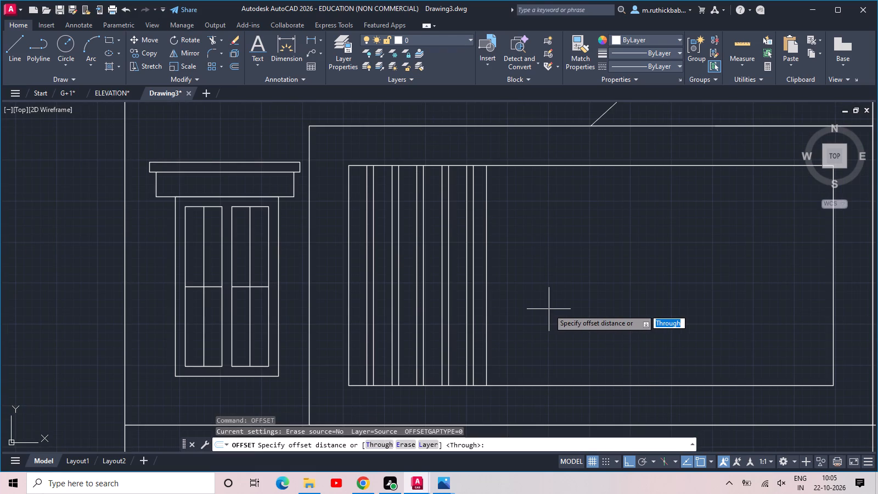
type("7")
key("space")
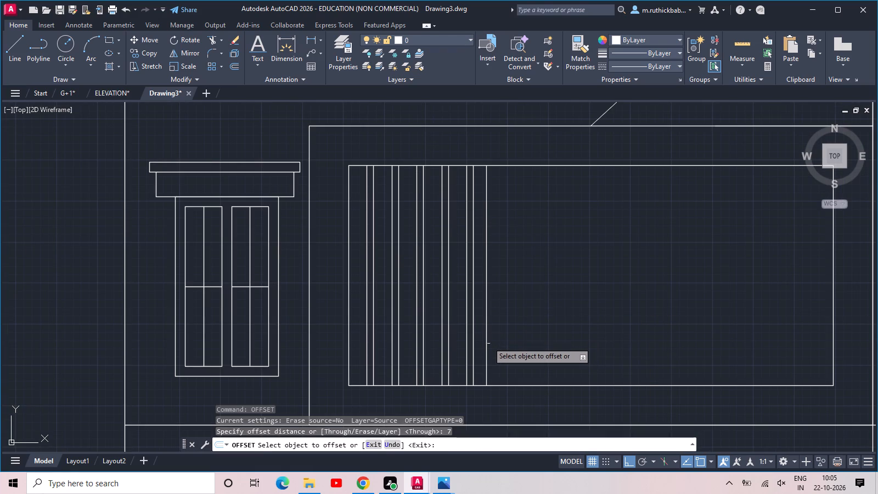
left_click(488, 342)
key("Escape")
key("Escape")
Draw a horizontal line across the wide opening from its right edge to its left edge, about two-thirds of the way down.
scroll(521, 332, "down", 2)
middle_click_drag(526, 329, 509, 334)
middle_click_drag(520, 330, 470, 324)
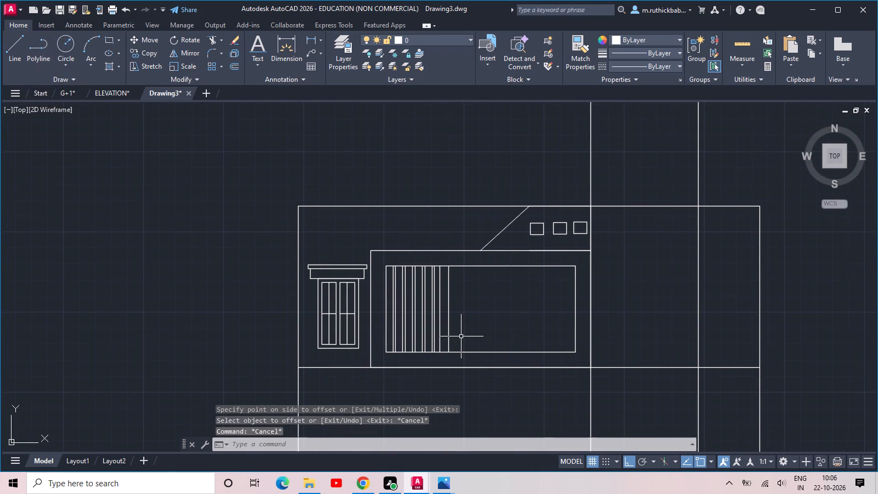
scroll(502, 334, "down", 1)
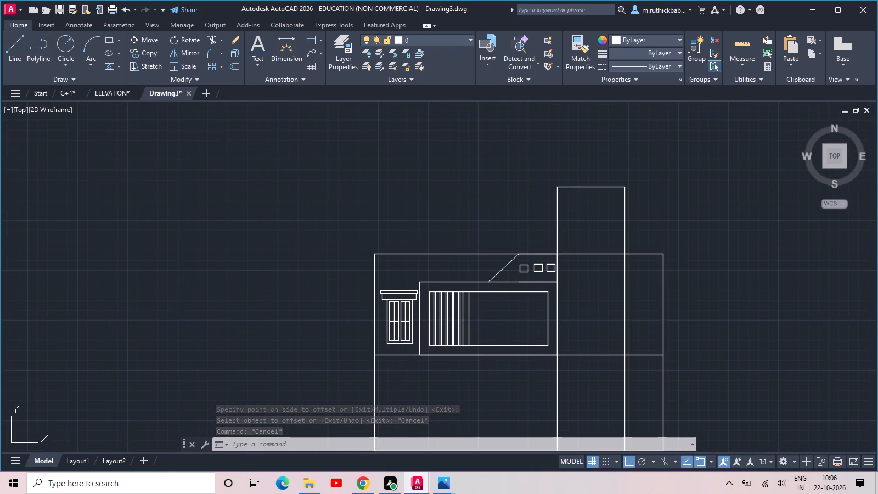
scroll(498, 321, "up", 2)
middle_click_drag(498, 321, 550, 294)
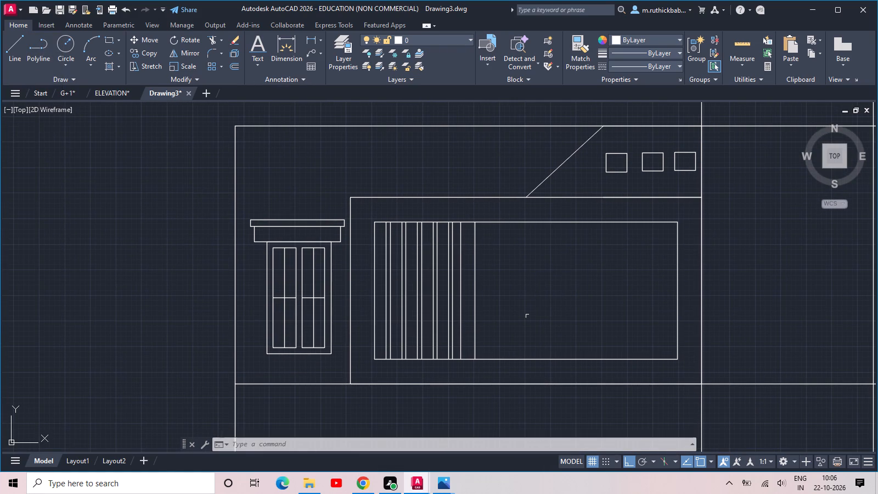
type("l")
key("space")
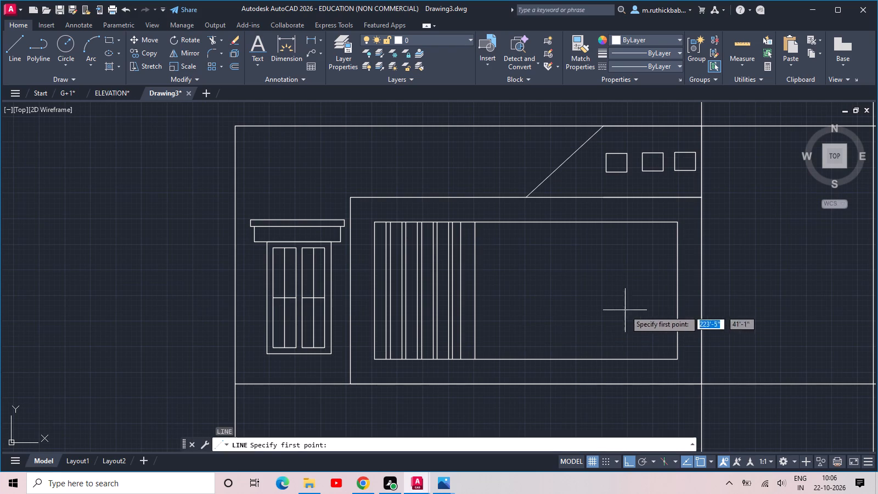
left_click(676, 315)
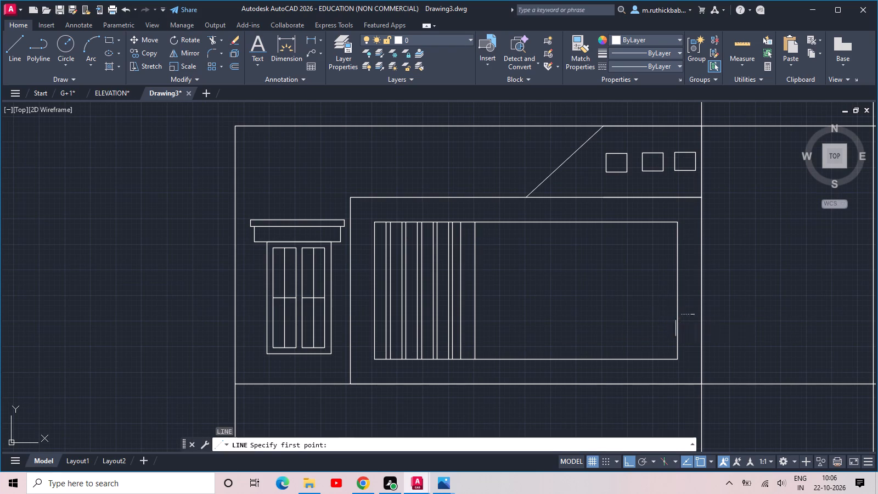
left_click(369, 316)
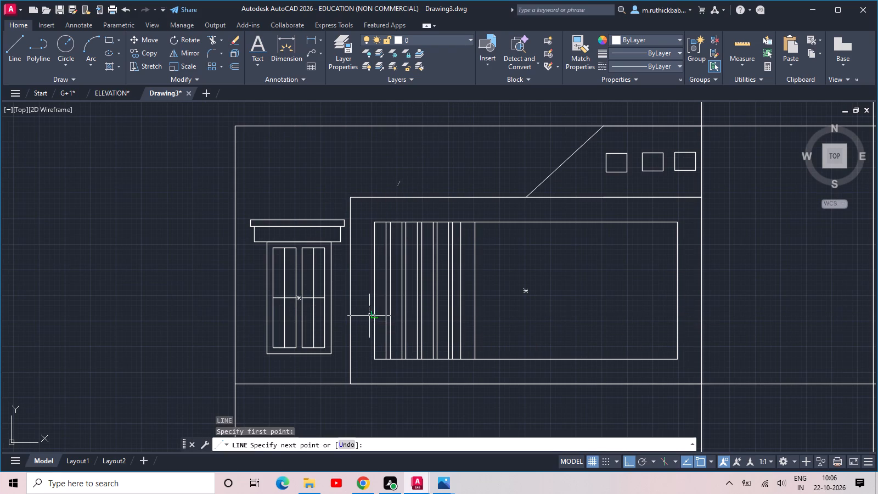
key("Escape")
key("Escape")
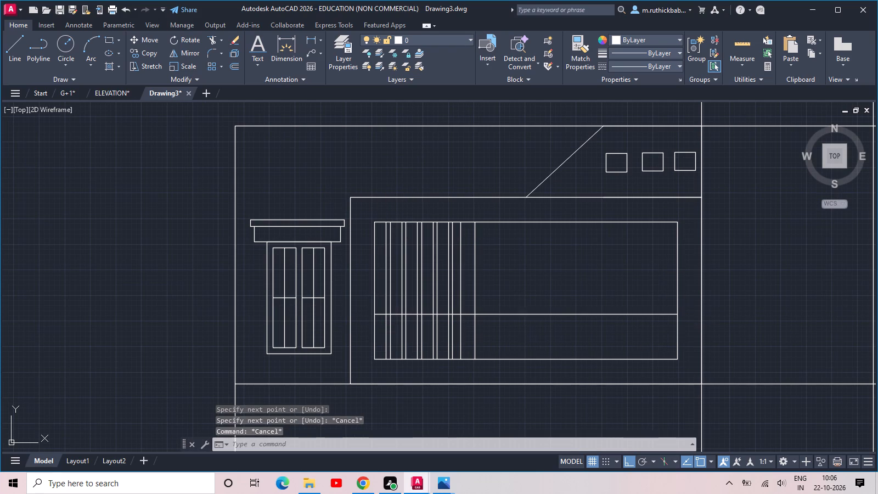
Offset the horizontal line across the wide opening 3" downward to form a rail.
key("o")
type("ff")
key("space")
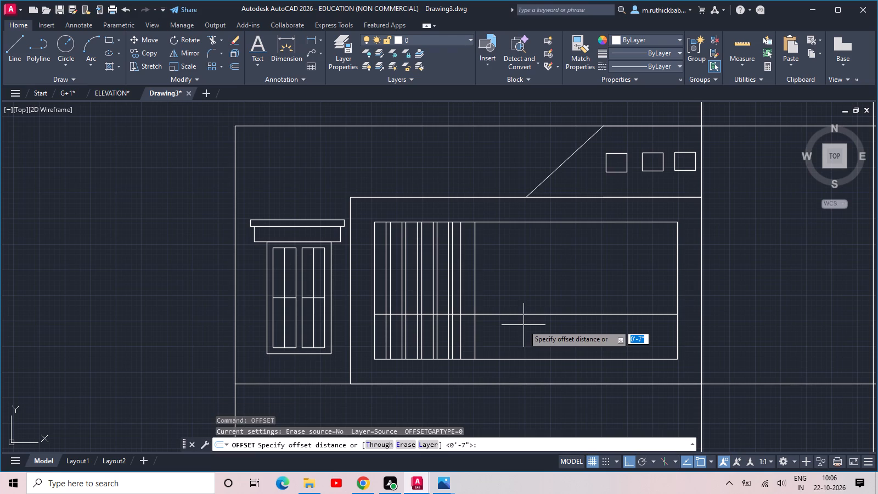
key("3")
key("space")
left_click(534, 315)
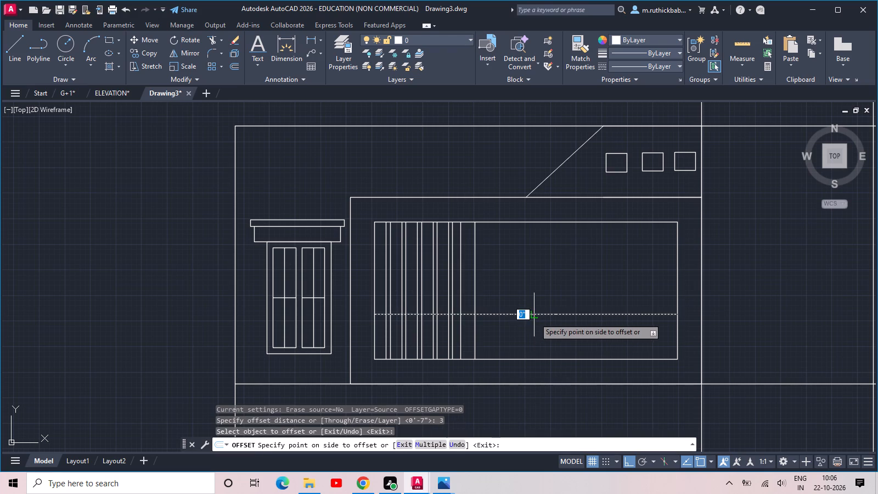
left_click(536, 323)
key("Escape")
Draw a short vertical line from the rail's lower line to the opening's bottom edge, near its right end.
middle_click_drag(576, 328, 506, 323)
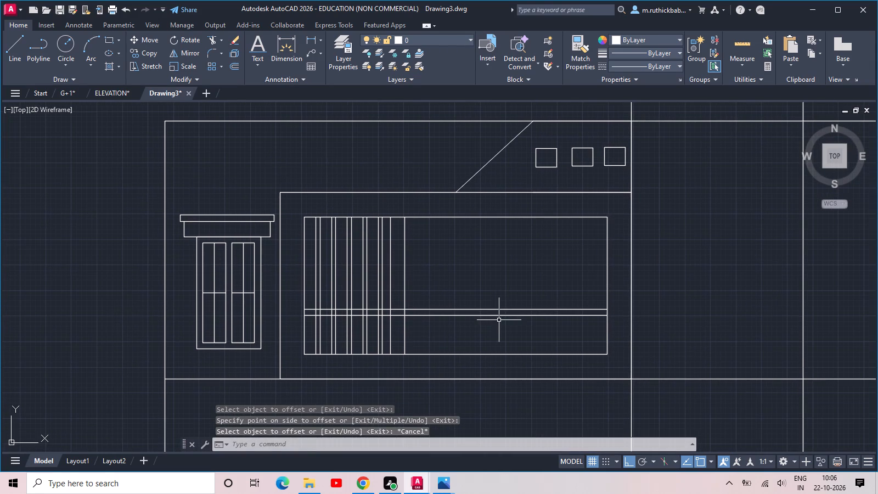
scroll(595, 333, "up", 1)
type("l")
key("space")
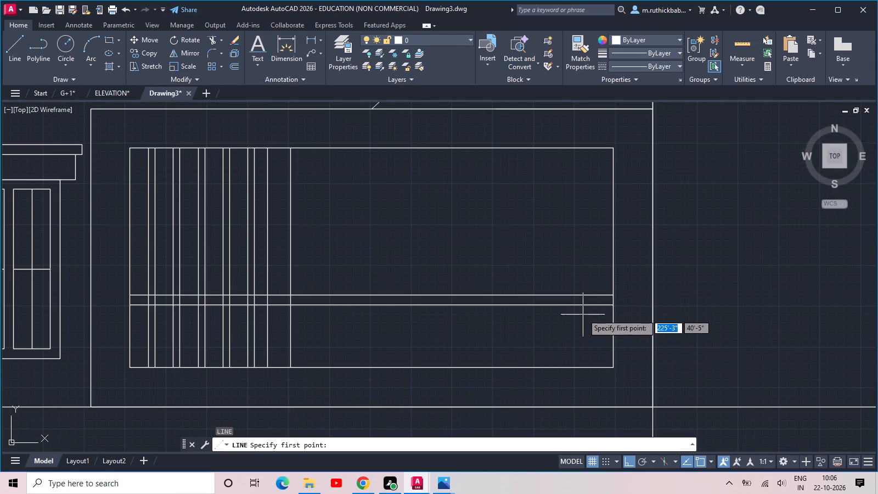
left_click(576, 305)
left_click(578, 364)
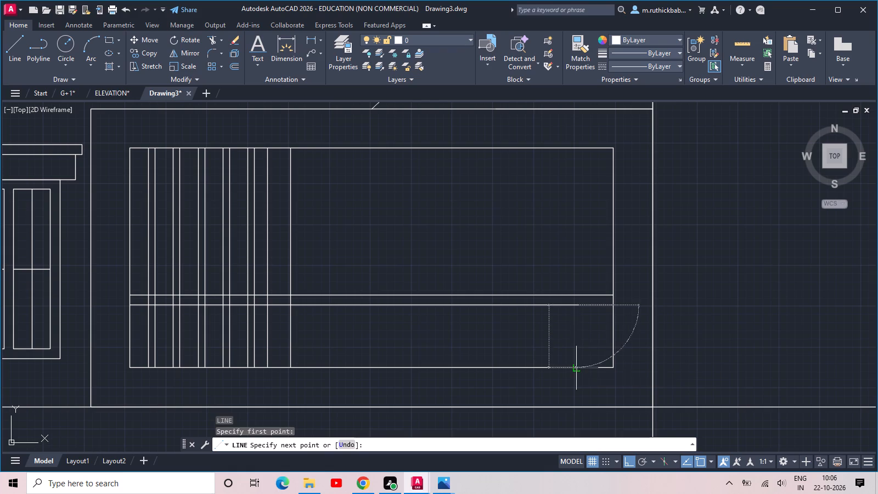
key("space")
Offset the short vertical line under the rail 2" to the left to form a post.
key("o")
type("ff")
key("space")
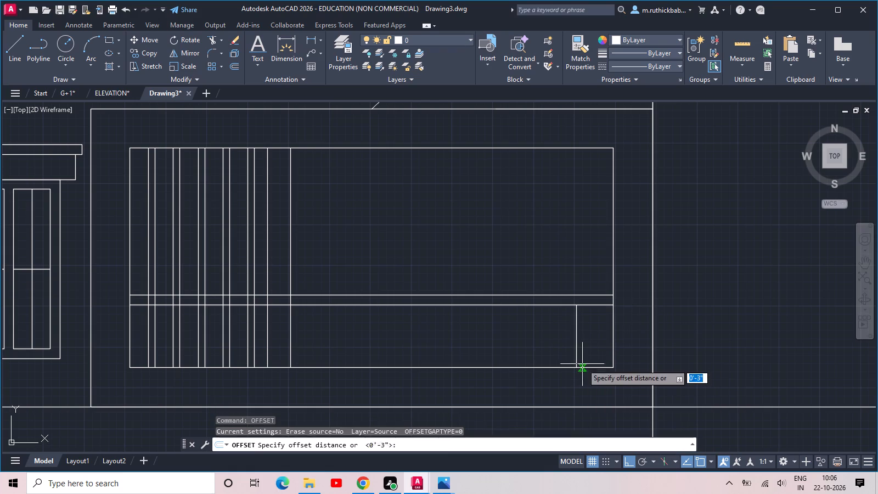
key("2")
key("space")
left_click(576, 346)
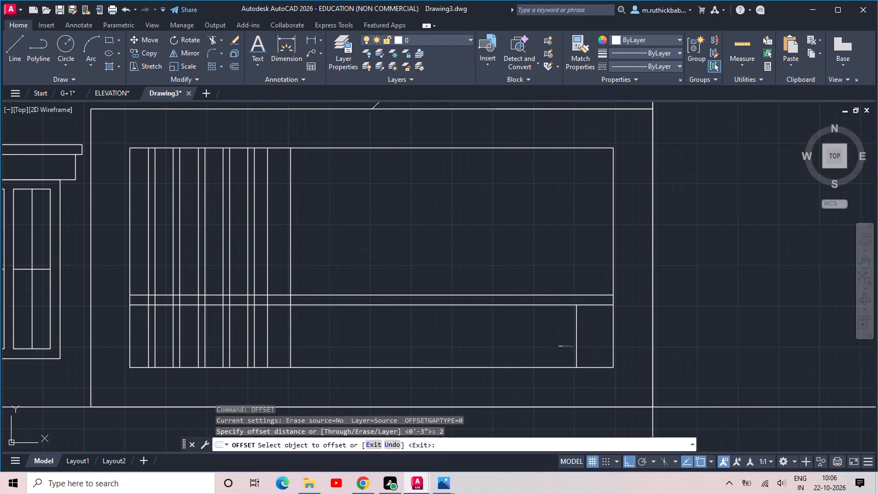
left_click(560, 346)
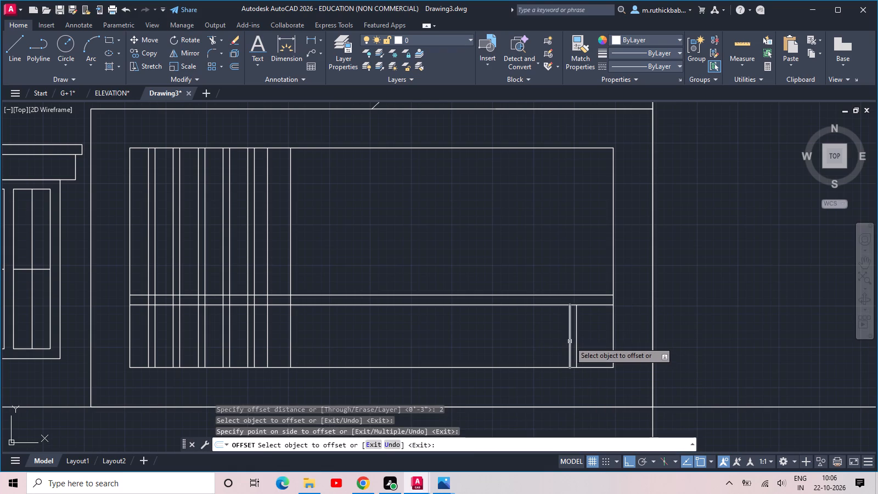
Add two more 2" wide posts under the rail by offsetting leftward, leaving 3' between successive posts.
left_click(570, 341)
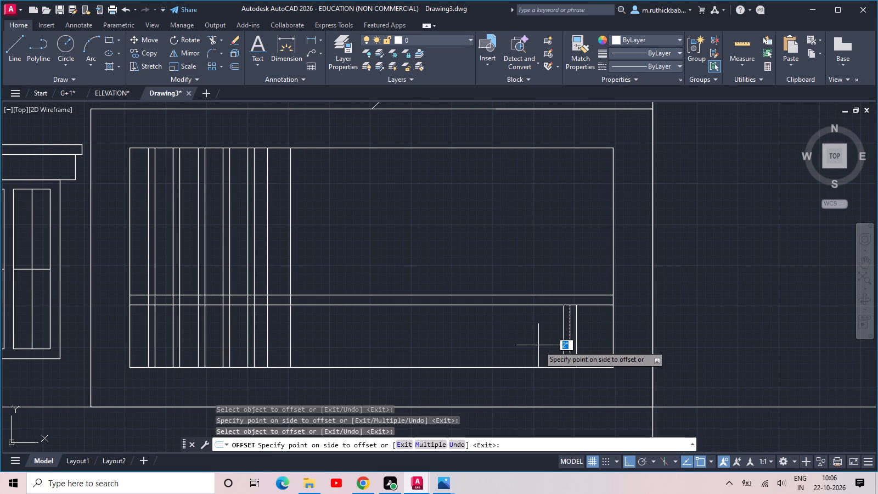
type("3'")
key("Return")
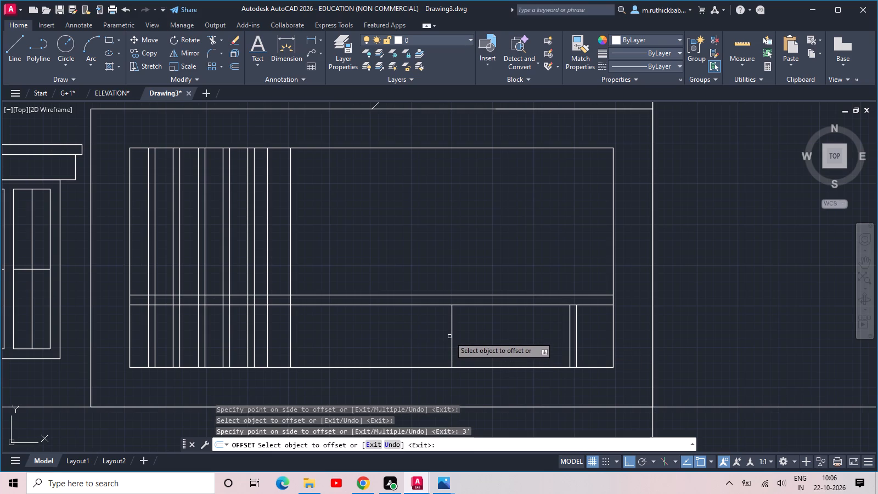
left_click(449, 336)
left_click(451, 336)
left_click(437, 340)
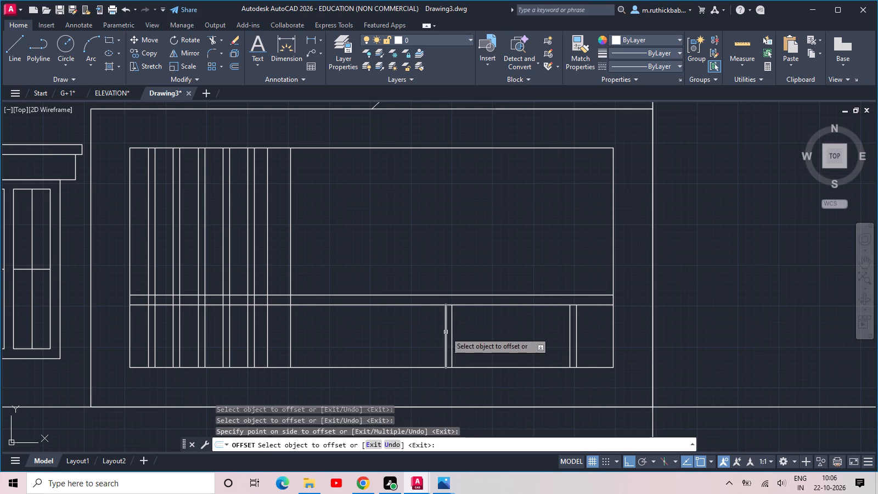
left_click(446, 332)
type("3'")
key("Return")
left_click(328, 337)
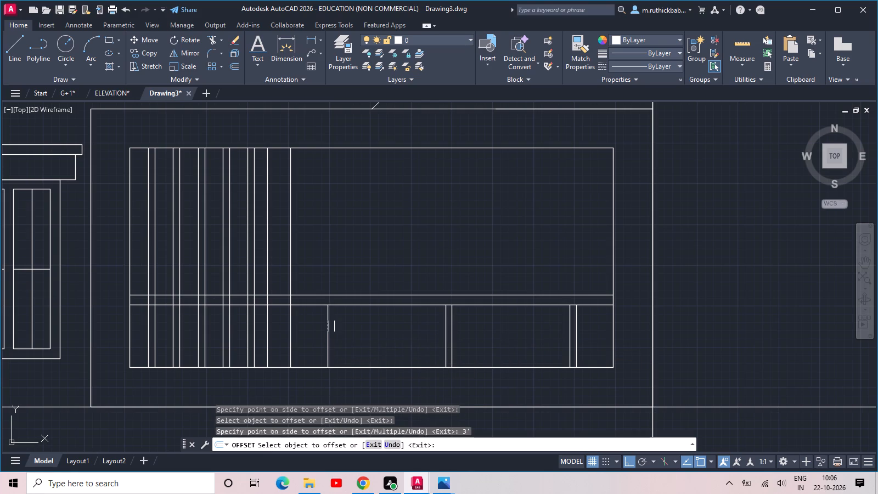
left_click(319, 337)
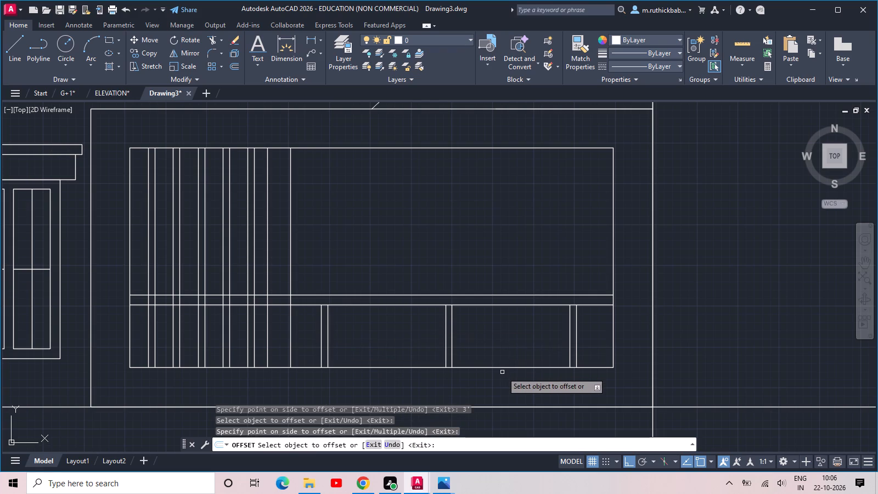
key("Escape")
key("Escape")
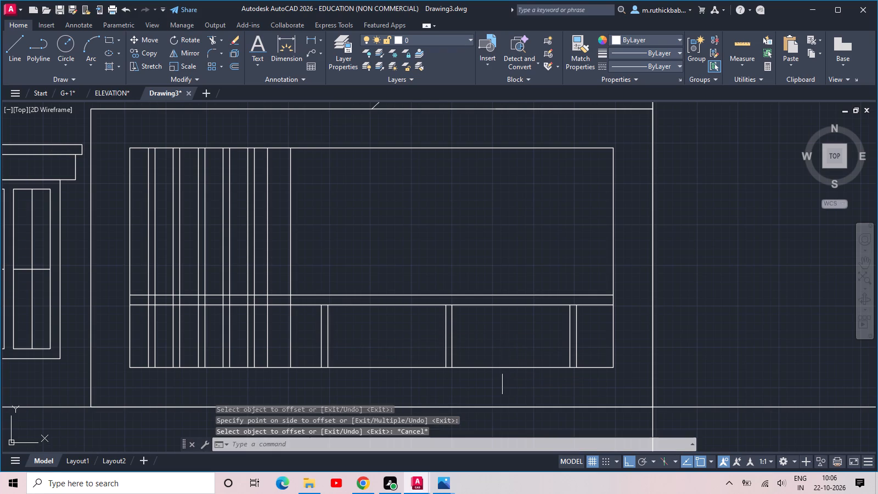
Extend the two vertical lines just right of the strips down to the upper storey's floor line.
middle_click_drag(338, 360, 435, 314)
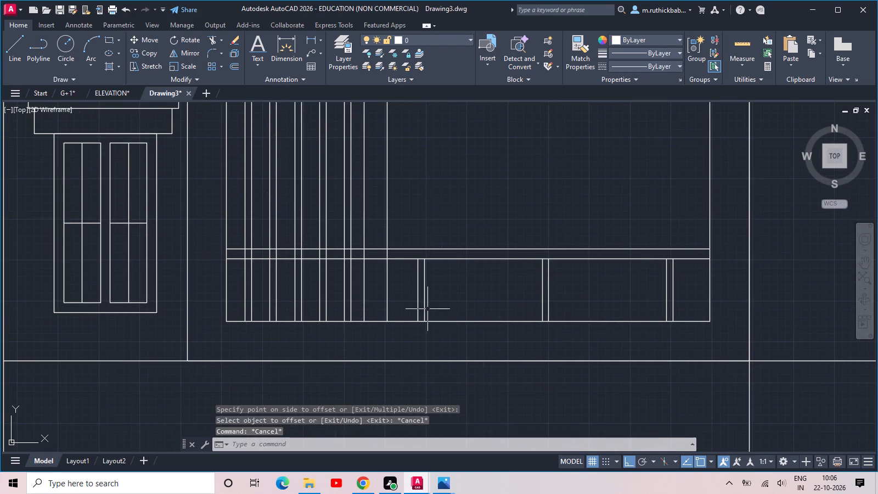
scroll(371, 293, "up", 1)
type("ex")
key("space")
key("space")
left_click_drag(350, 303, 361, 301)
left_click(419, 298)
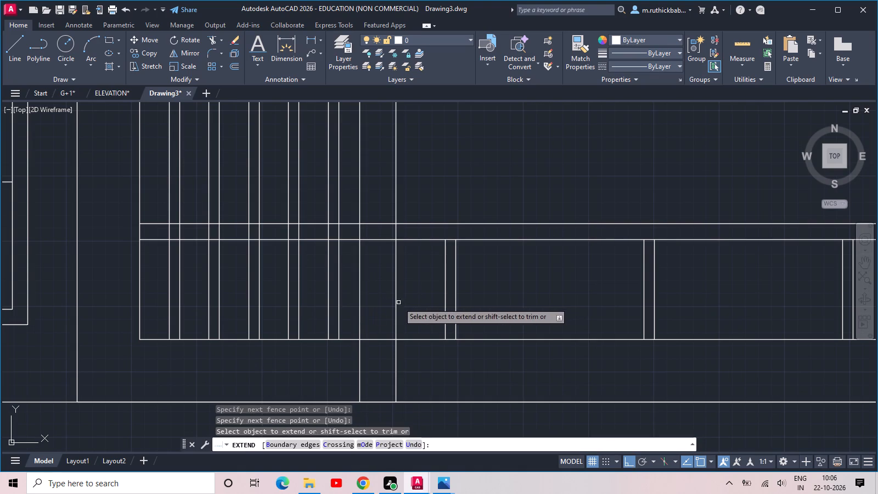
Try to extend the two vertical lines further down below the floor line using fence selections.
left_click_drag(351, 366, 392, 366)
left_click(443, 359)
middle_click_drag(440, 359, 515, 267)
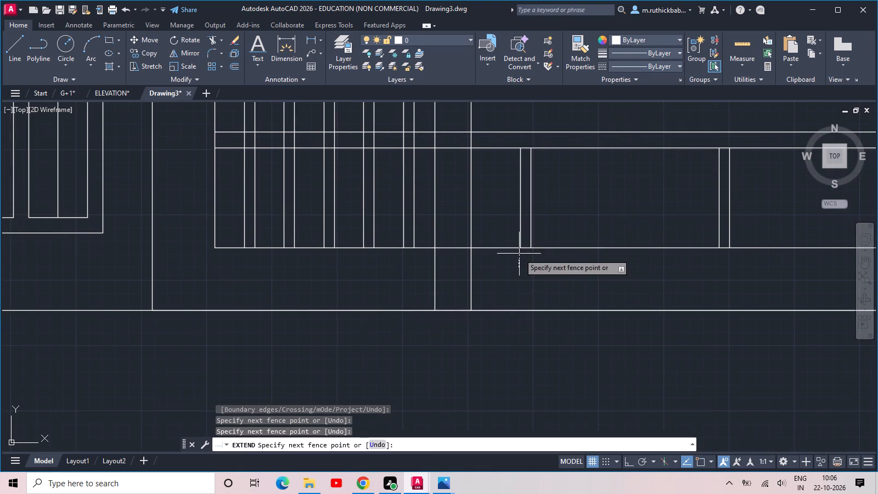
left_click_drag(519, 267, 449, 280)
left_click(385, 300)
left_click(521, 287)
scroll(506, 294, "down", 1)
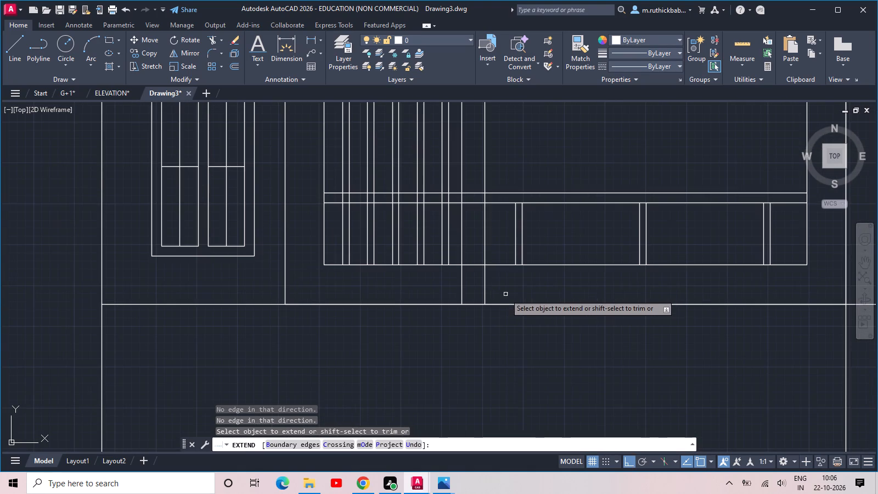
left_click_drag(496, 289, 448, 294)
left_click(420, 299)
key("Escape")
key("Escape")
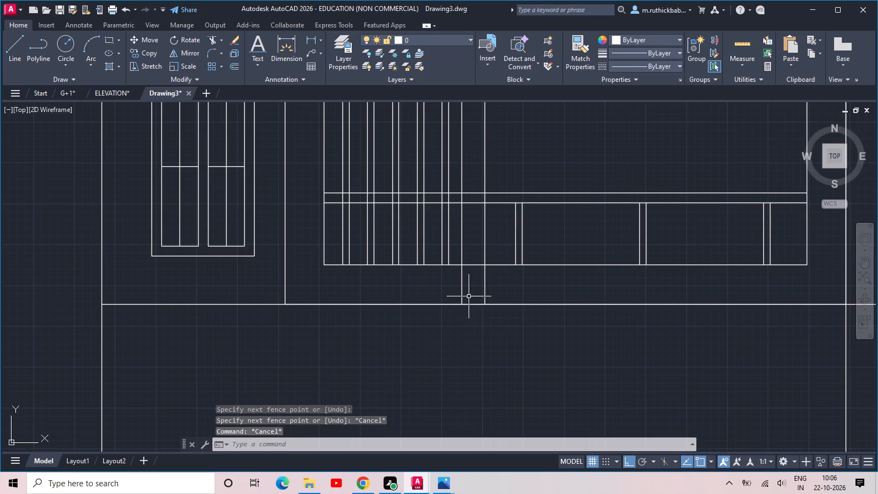
Extend both vertical lines down to the ground line, using the ground line as the boundary edge.
scroll(464, 294, "down", 2)
middle_click_drag(493, 357, 456, 276)
scroll(428, 337, "up", 1)
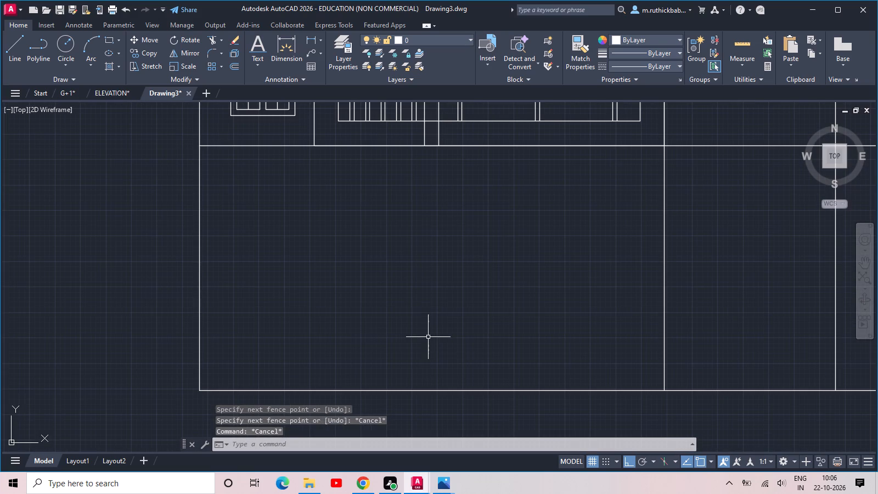
key("e")
key("x")
key("space")
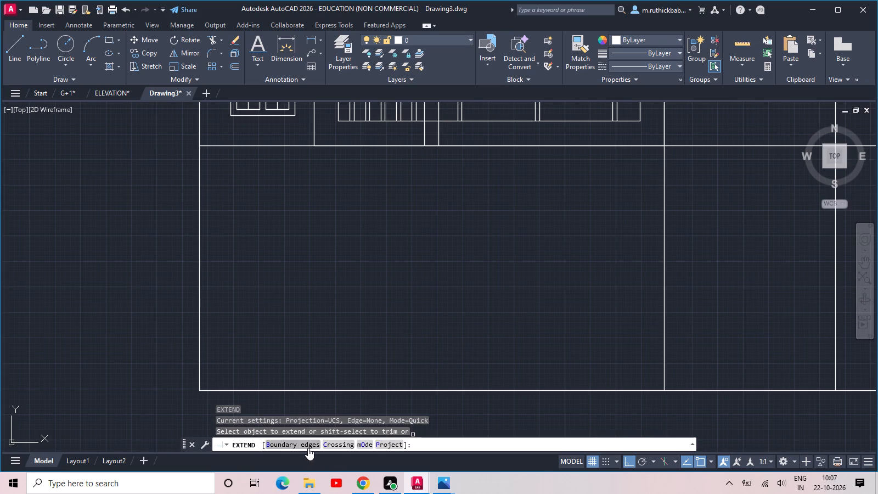
left_click(299, 446)
left_click(445, 389)
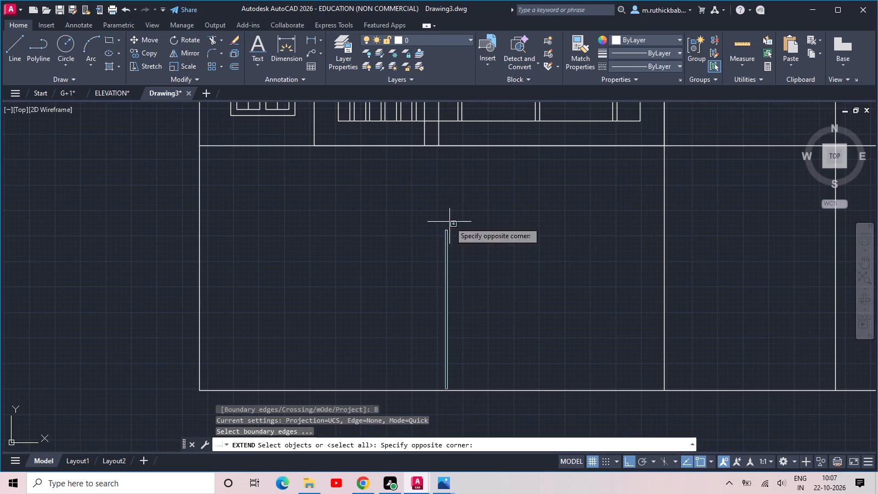
left_click(385, 392)
key("space")
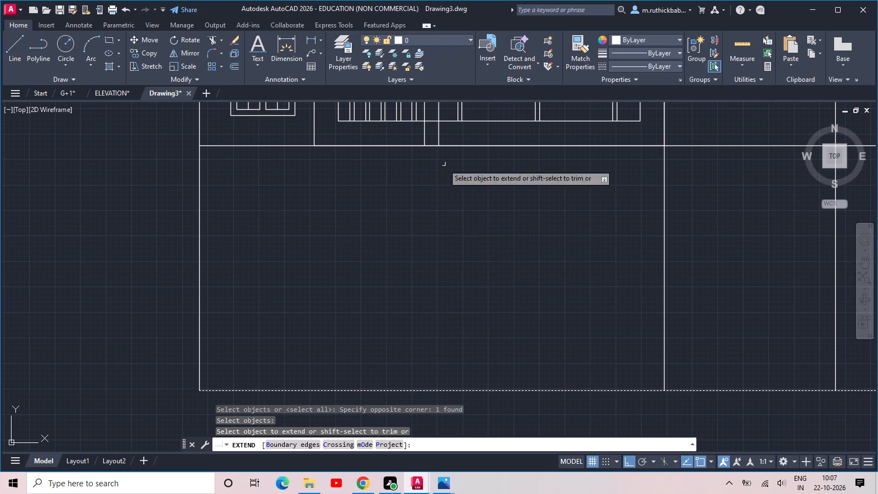
left_click(439, 139)
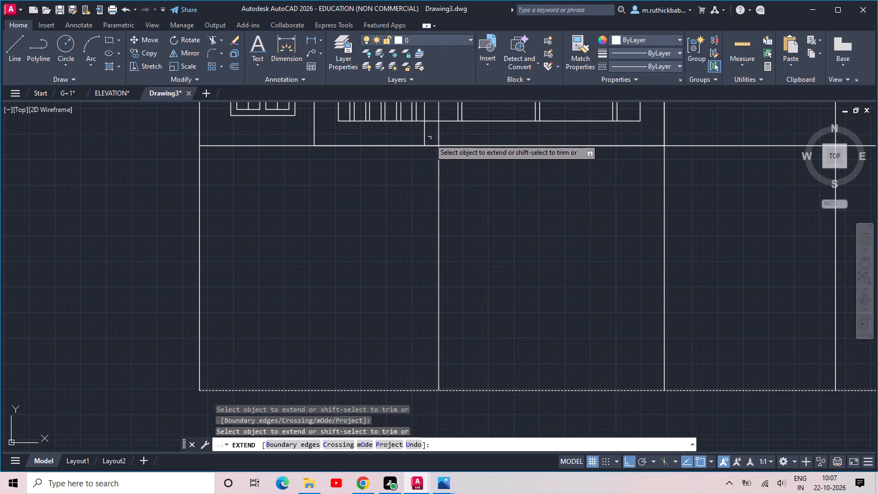
left_click(425, 138)
key("Escape")
key("Escape")
Trim both vertical lines between the wide opening's bottom edge and the upper storey's floor line.
middle_click_drag(465, 186, 453, 215)
scroll(444, 172, "up", 1)
type("tr")
key("space")
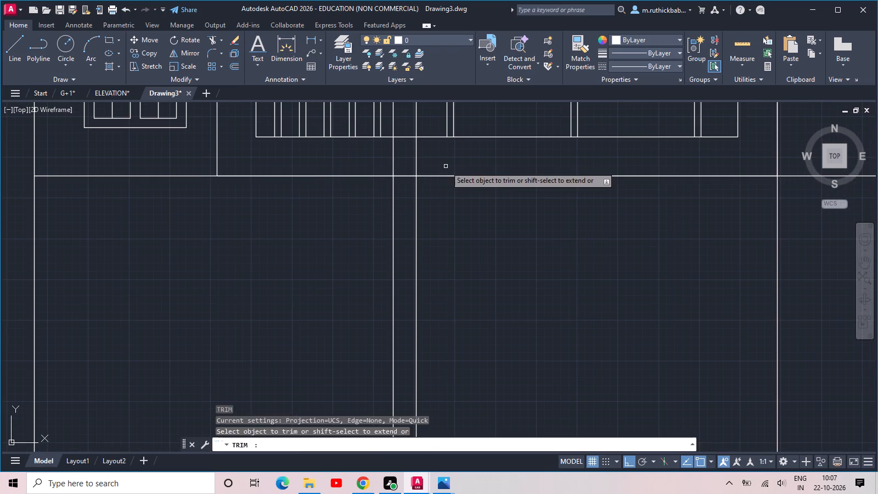
key("space")
left_click(446, 161)
left_click(384, 162)
key("Escape")
scroll(432, 181, "down", 1)
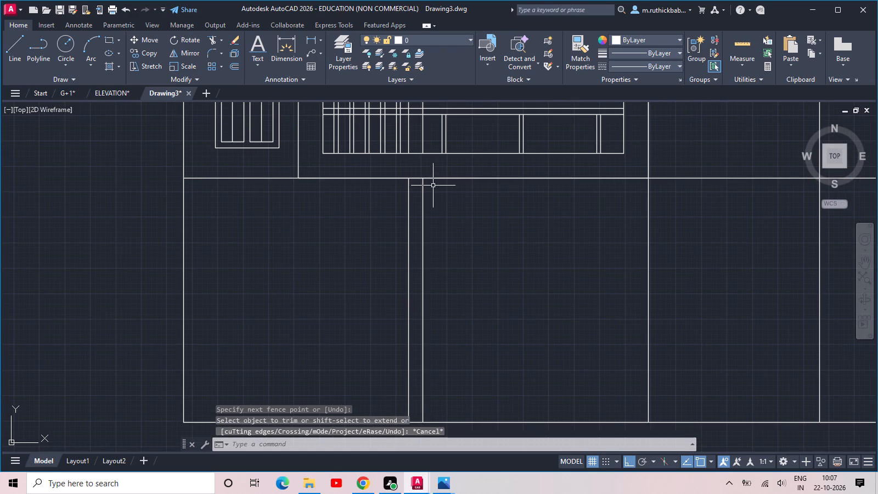
Draw a rectangle about 1'-3" wide and 10'-1" high from floor line to ground line, just left of the two ground-storey vertical lines.
middle_click(423, 243)
scroll(415, 240, "down", 1)
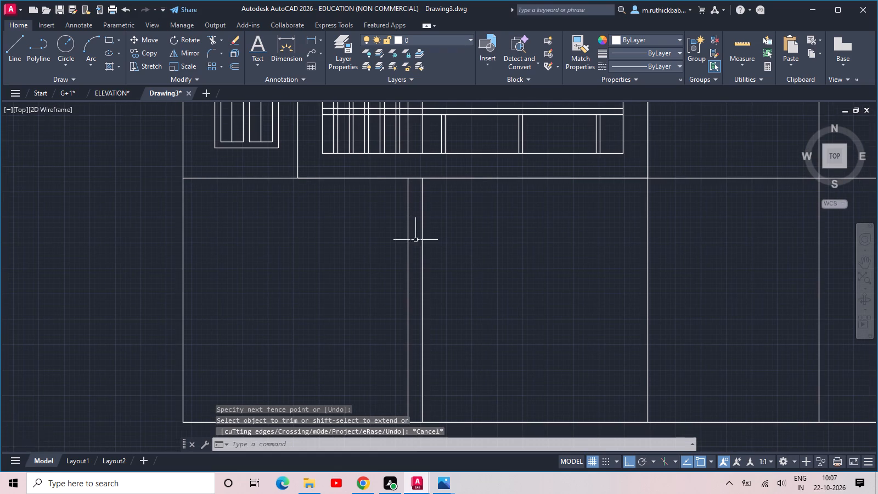
middle_click_drag(430, 275, 452, 247)
scroll(412, 232, "up", 1)
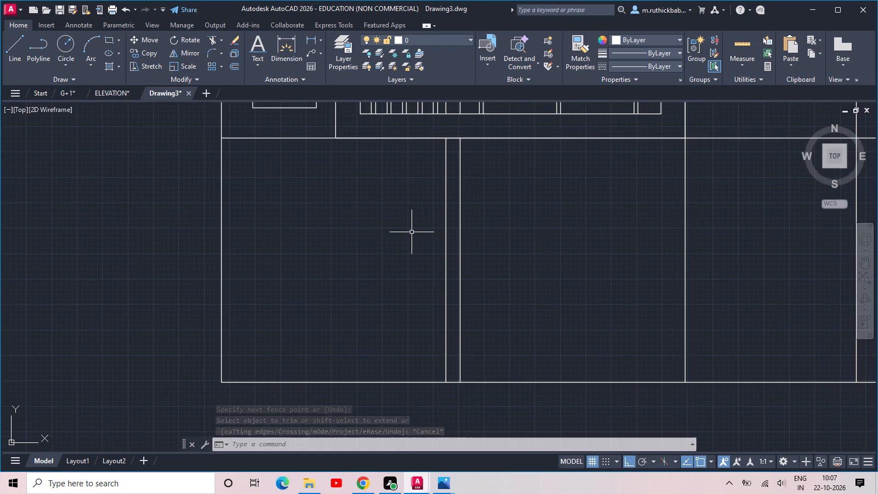
middle_click_drag(412, 232, 482, 222)
type("rec")
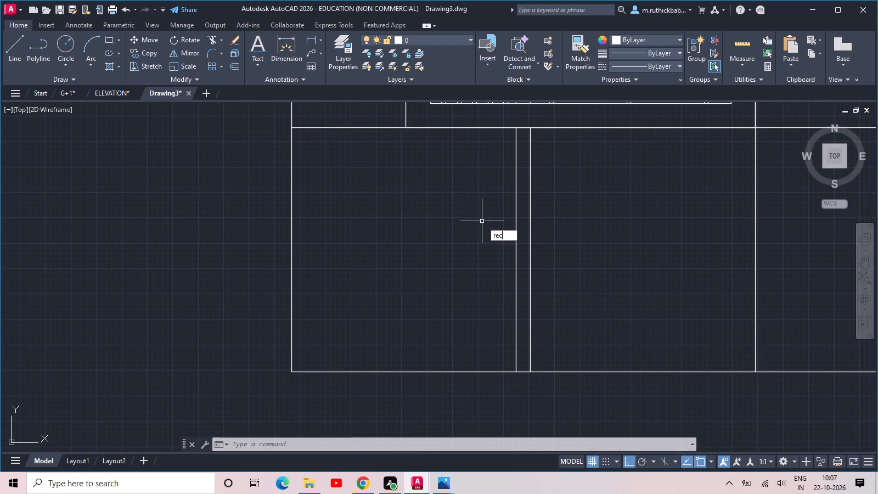
key("space")
left_click(474, 128)
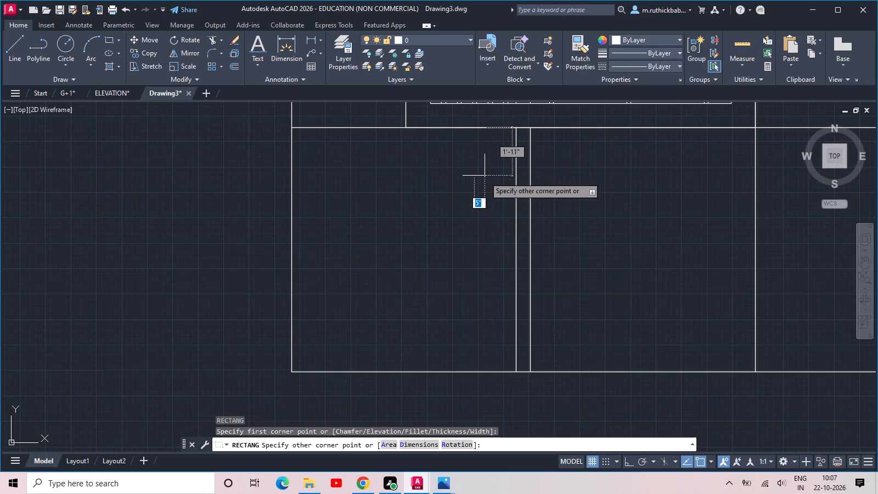
left_click(504, 373)
key("Escape")
Offset the main roof line 3' upward and offset that copy 2" downward to form the roof railing's top rail.
scroll(532, 338, "down", 1)
middle_click_drag(541, 336, 500, 328)
middle_click_drag(517, 321, 450, 336)
scroll(436, 346, "down", 1)
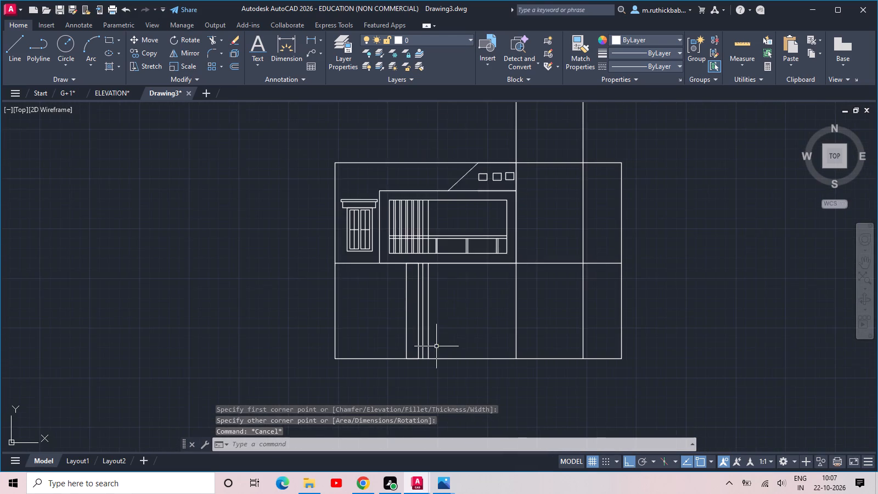
middle_click_drag(488, 320, 372, 425)
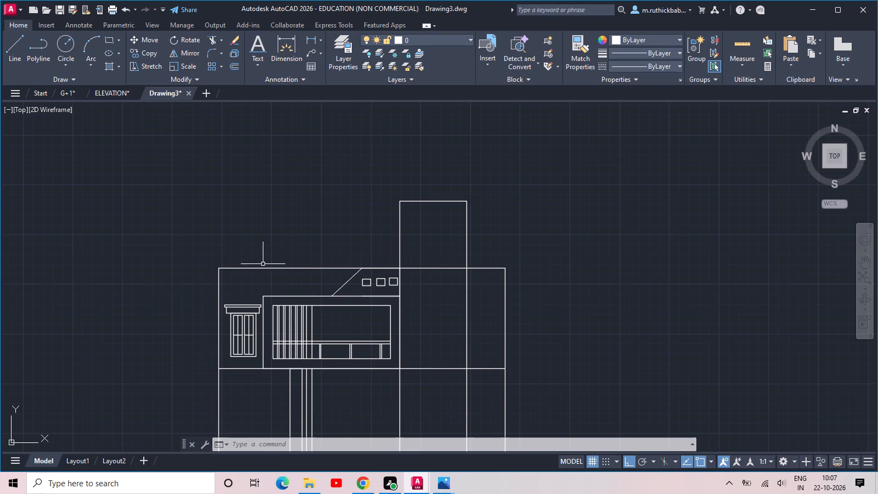
scroll(195, 252, "up", 2)
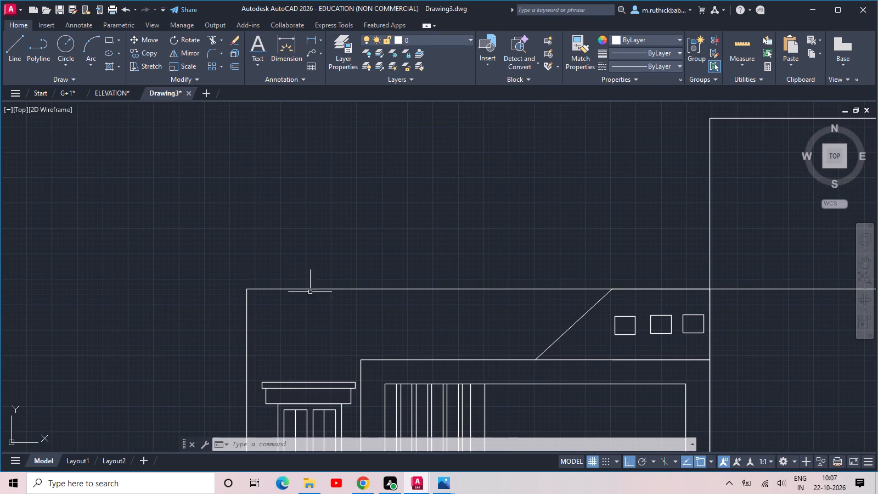
left_click(312, 288)
key("Escape")
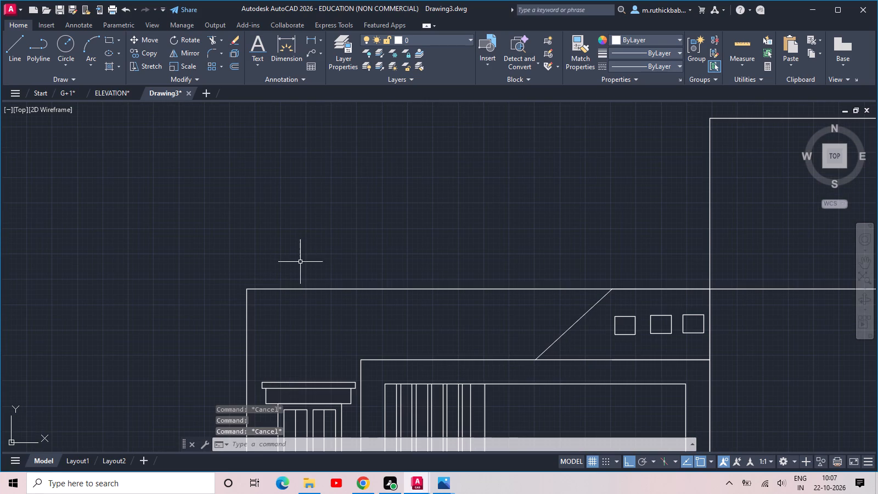
scroll(300, 262, "down", 2)
middle_click(301, 262)
type("off")
key("space")
type("3'")
key("Return")
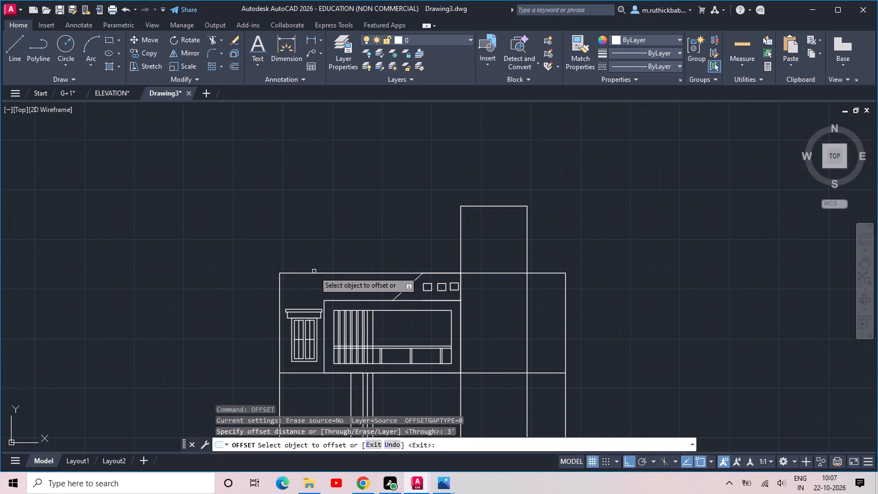
left_click(314, 273)
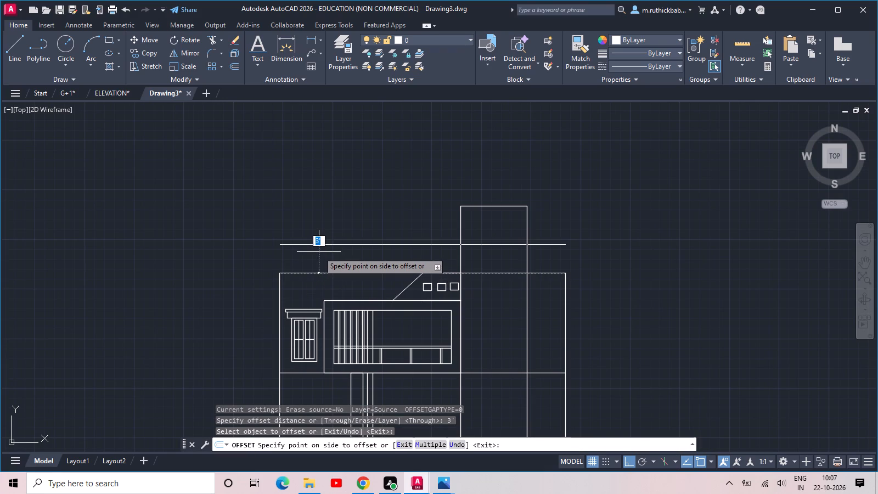
left_click(319, 252)
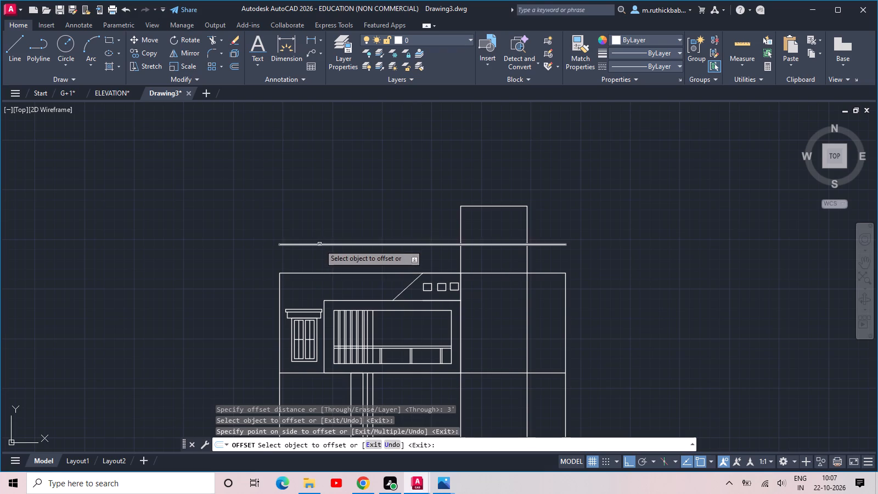
left_click(319, 244)
type("2")
key("space")
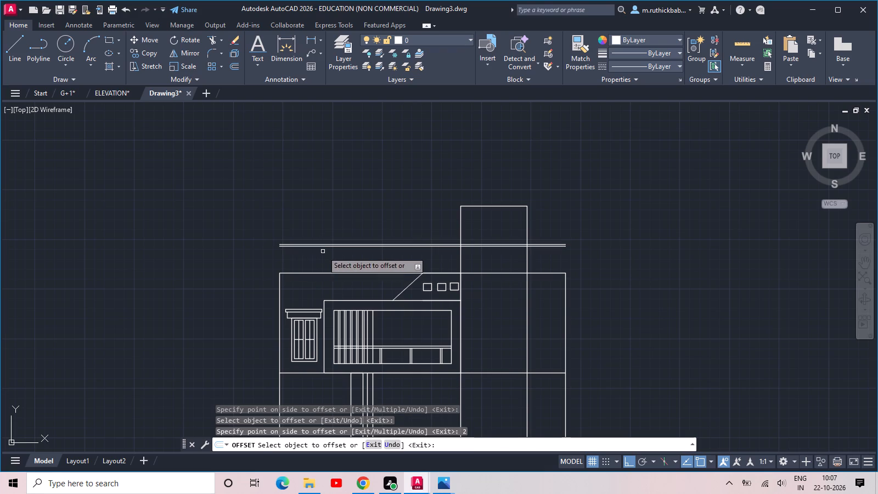
Add a 2" thick middle rail 12" below the top rail by offsetting downward.
scroll(322, 246, "up", 3)
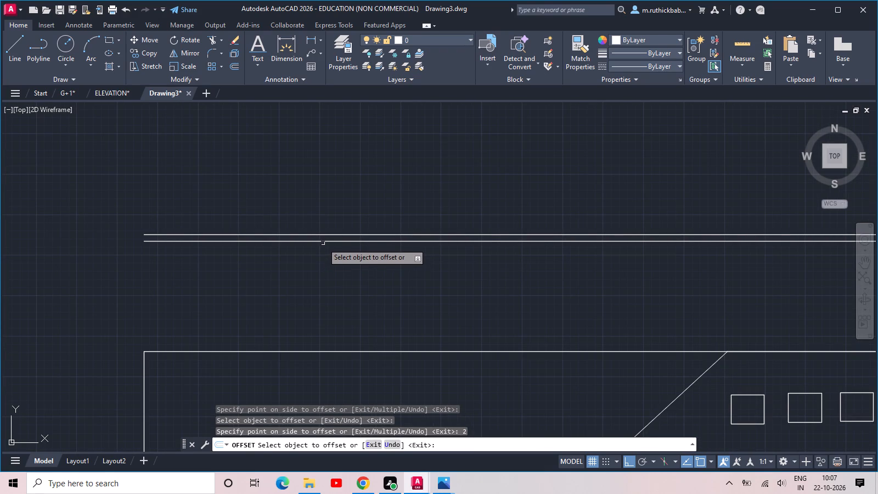
left_click(323, 243)
type("12")
key("space")
left_click(323, 280)
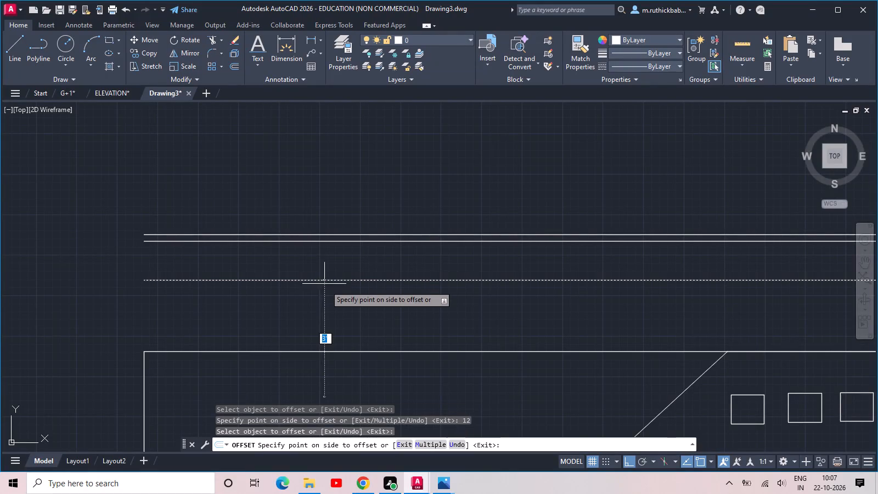
type("2")
key("space")
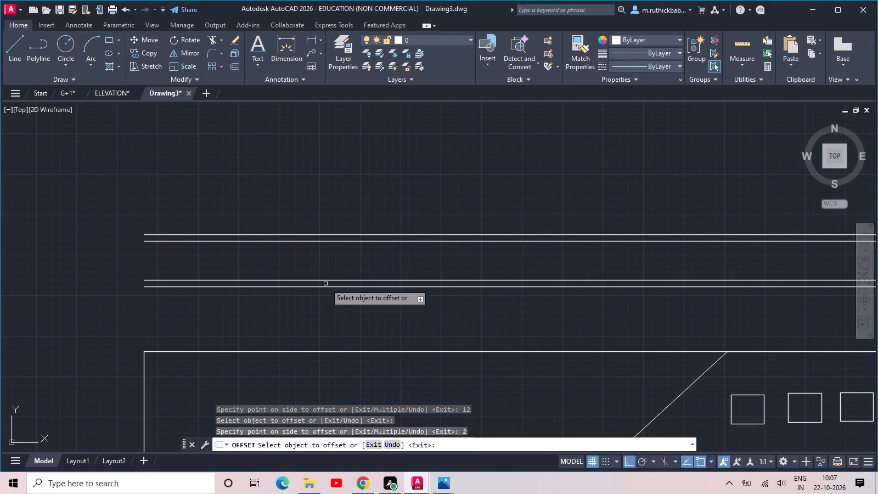
Add the bottom rail by offsetting the middle rail's lower line 12" downward and that copy 2" back upward.
left_click(326, 287)
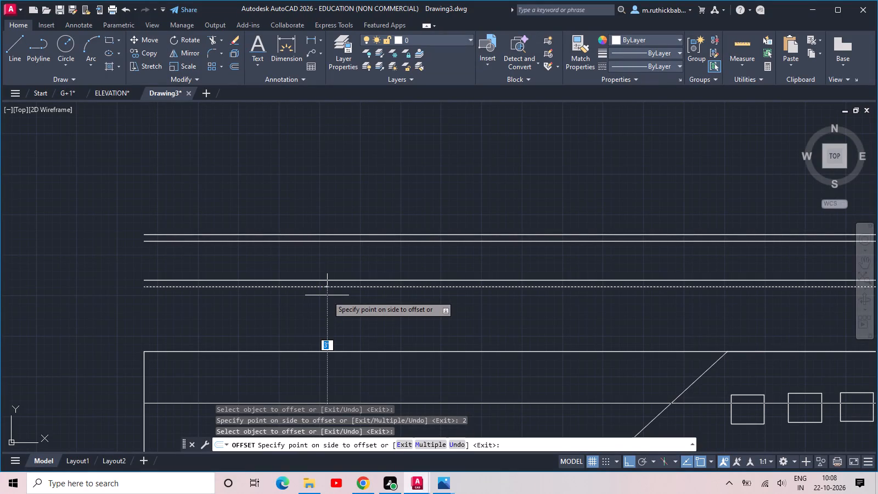
type("12")
key("space")
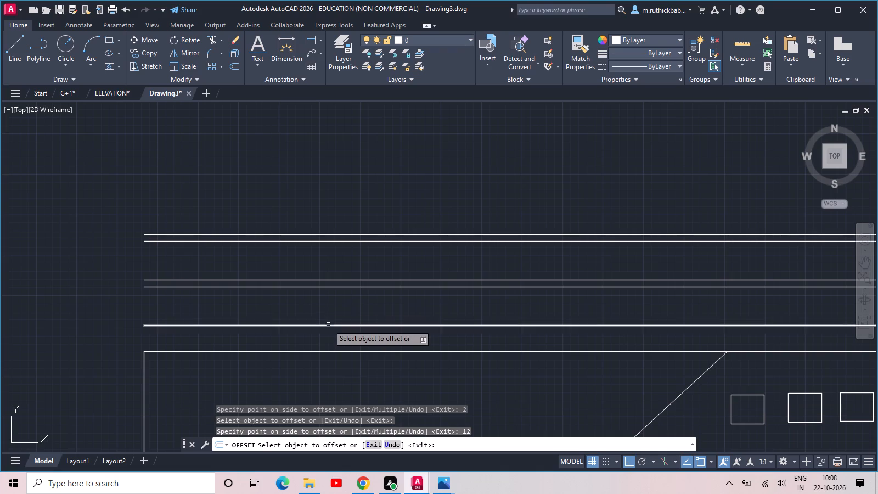
left_click(329, 327)
type("2")
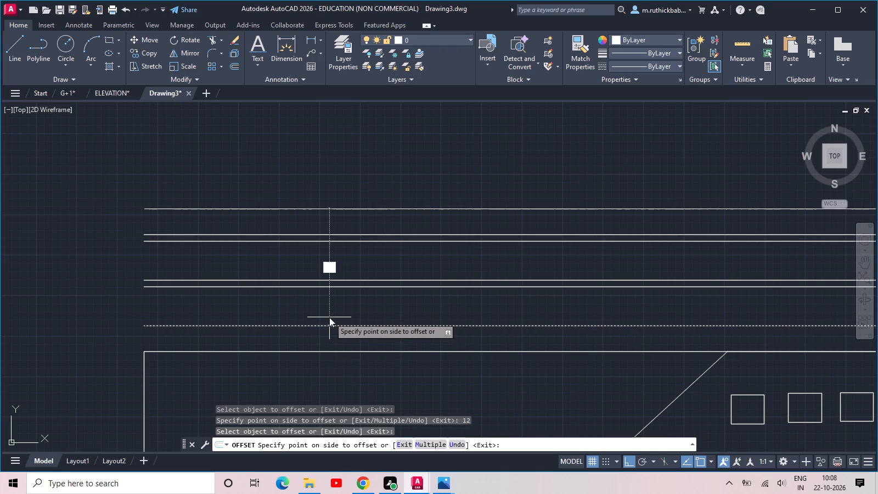
key("space")
key("Escape")
Draw a vertical line from the roof line's left corner up to the left end of the top rail.
type("l")
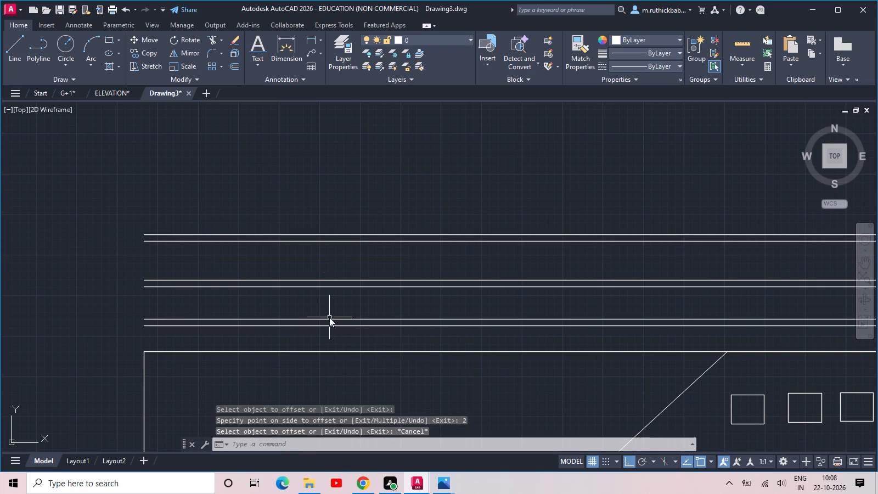
key("space")
left_click(140, 352)
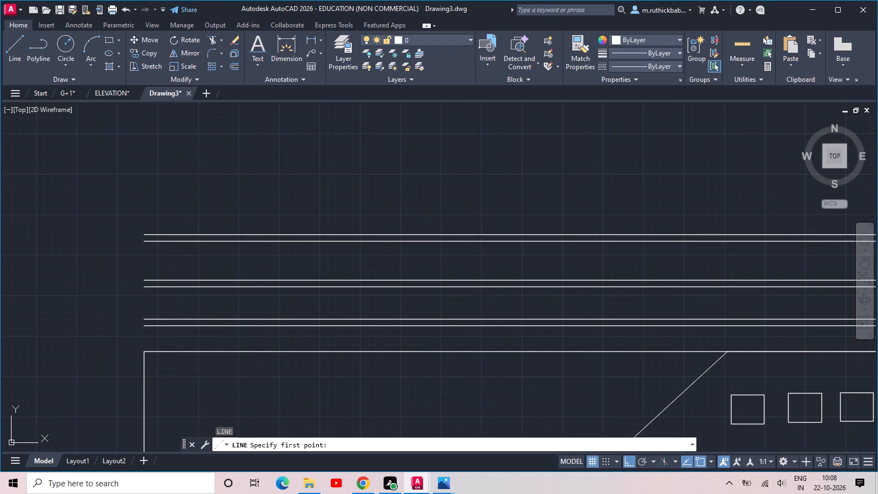
left_click(143, 237)
key("Escape")
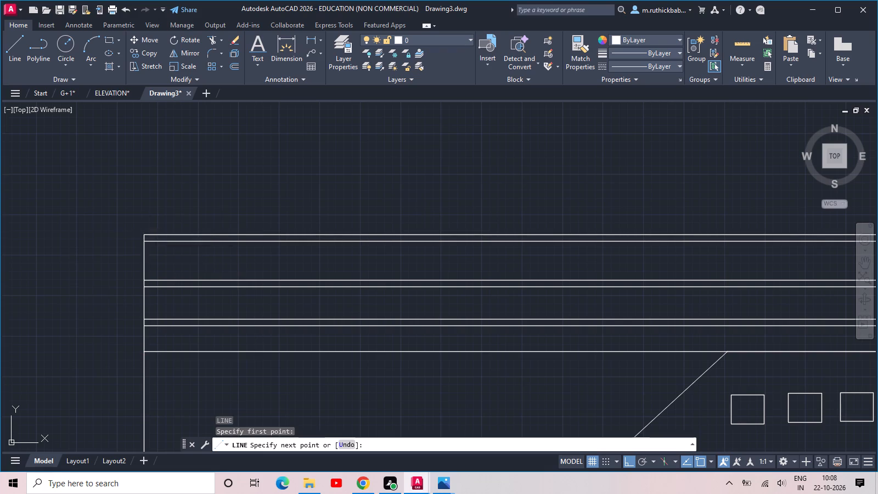
Form two 2" wide roof railing posts by offsetting rightward from the left end line, leaving 4' between the posts.
type("off")
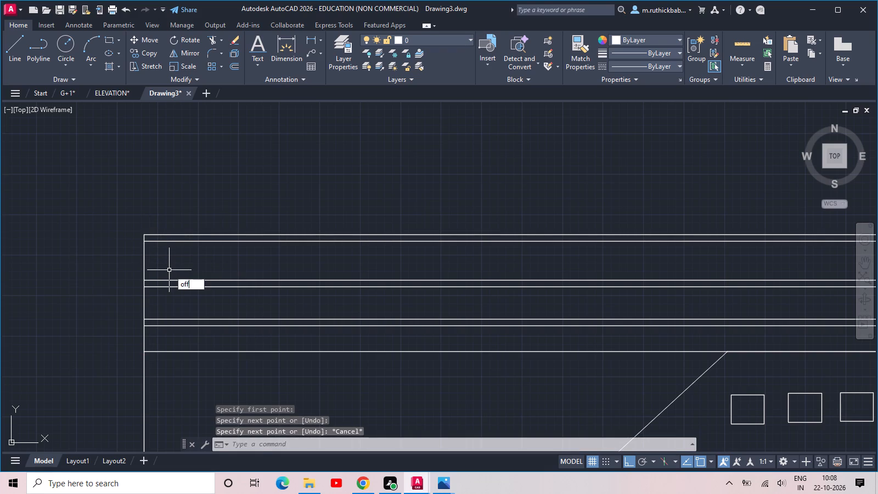
key("space")
key("2")
key("space")
left_click(145, 270)
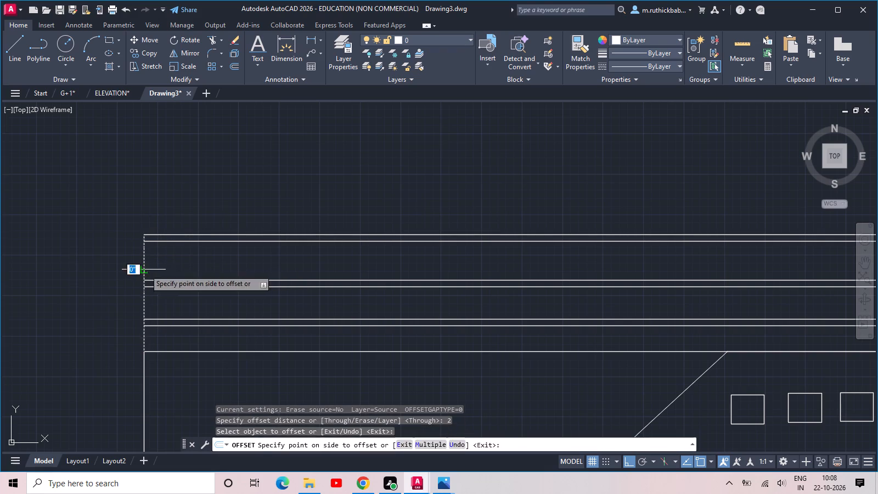
left_click(172, 270)
left_click(150, 267)
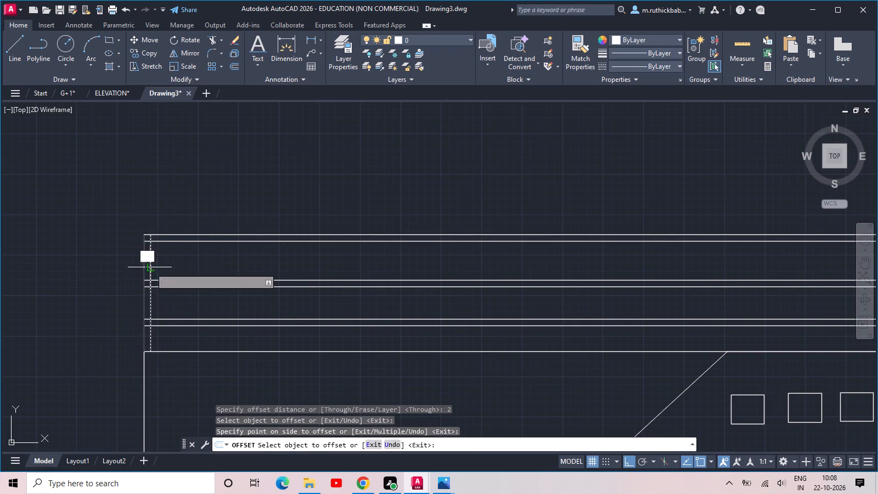
type("4'")
key("Return")
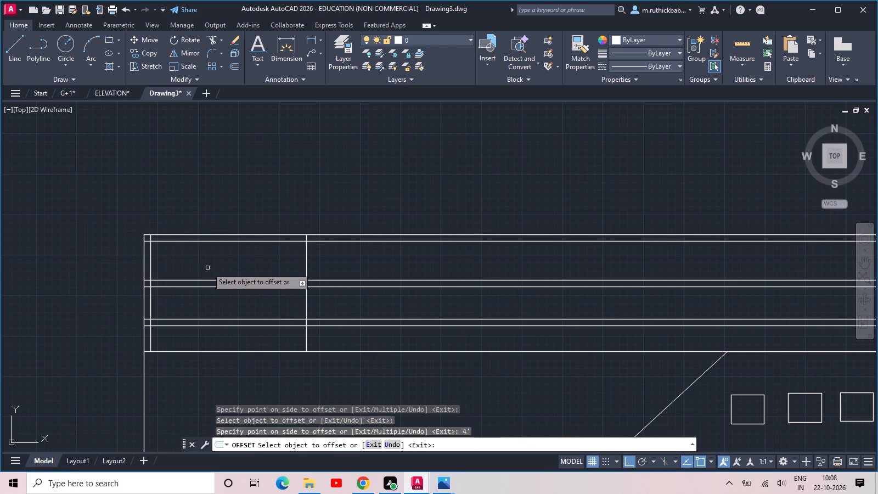
left_click(307, 262)
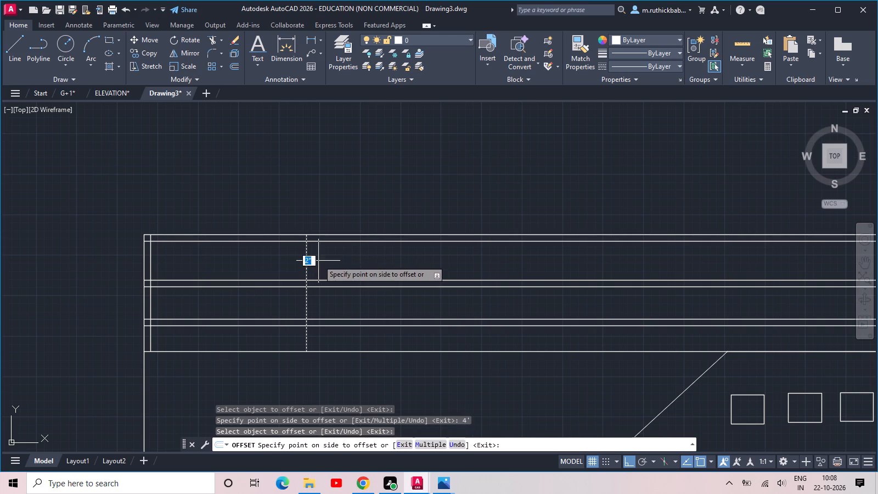
left_click(319, 260)
key("space")
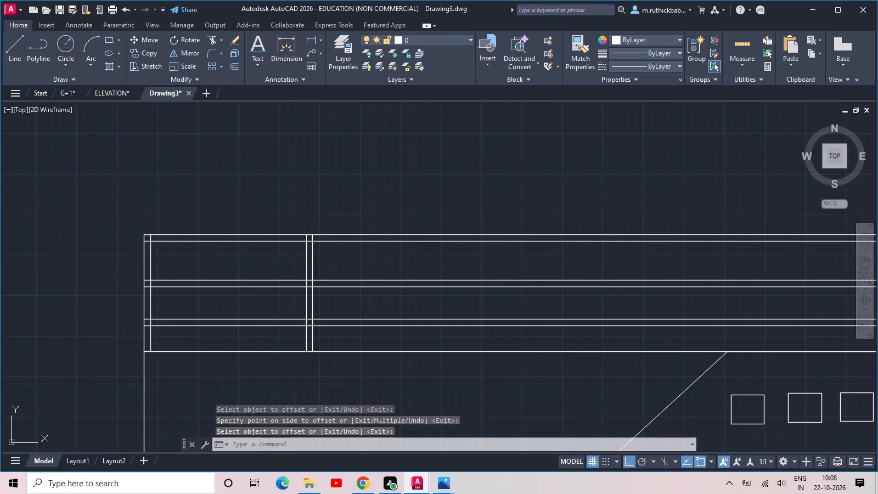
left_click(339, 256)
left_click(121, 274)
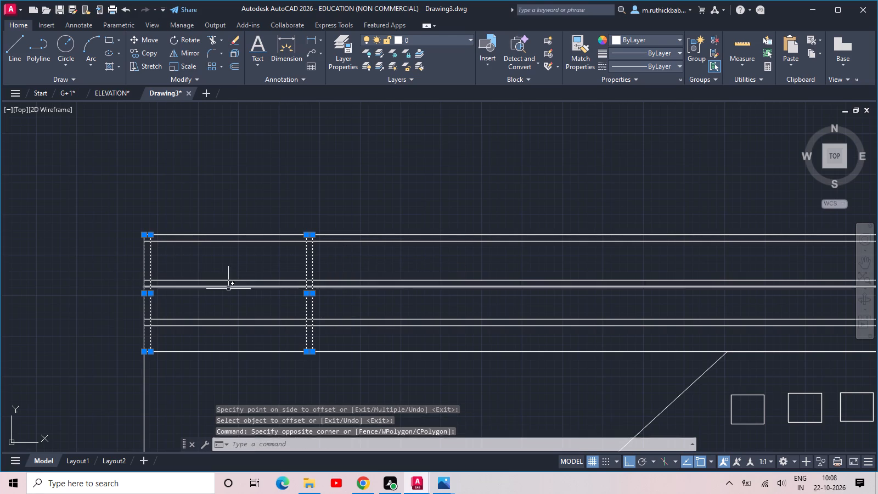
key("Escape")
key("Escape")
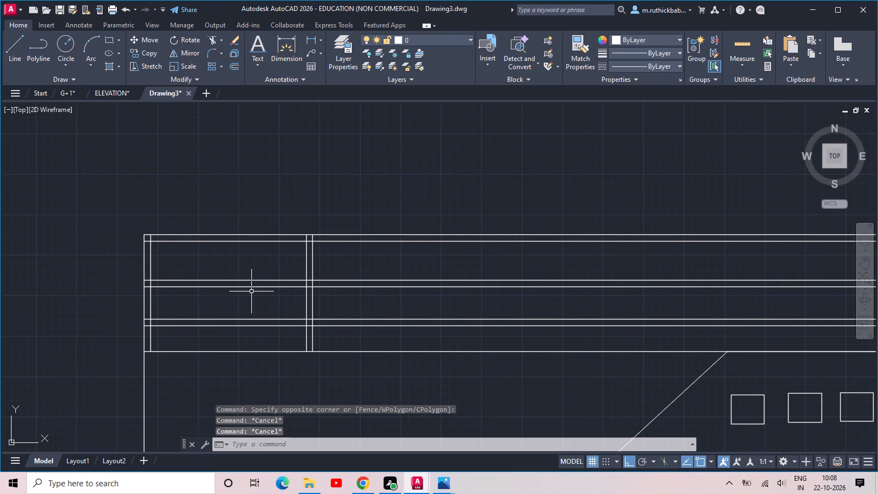
Copy both roof railing posts from the roof line's left corner twice rightward along the roof line, continuing the post pattern.
key("c")
type("o")
key("space")
left_click(330, 303)
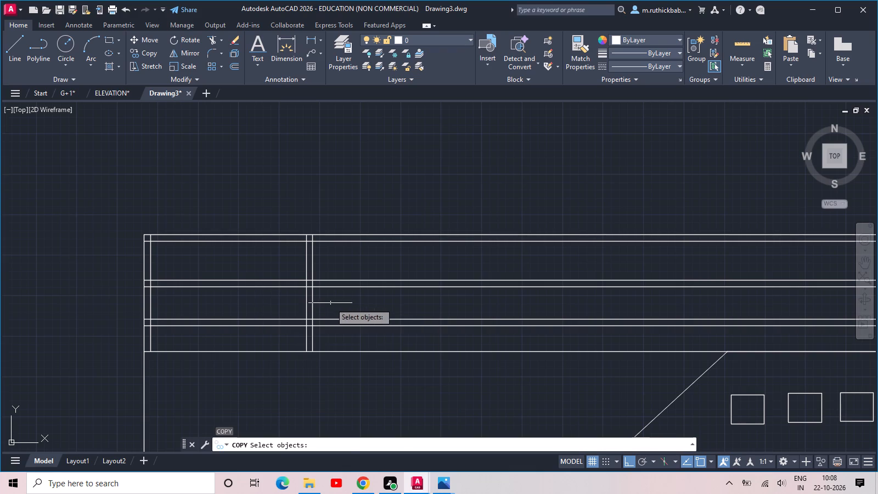
left_click(126, 308)
key("space")
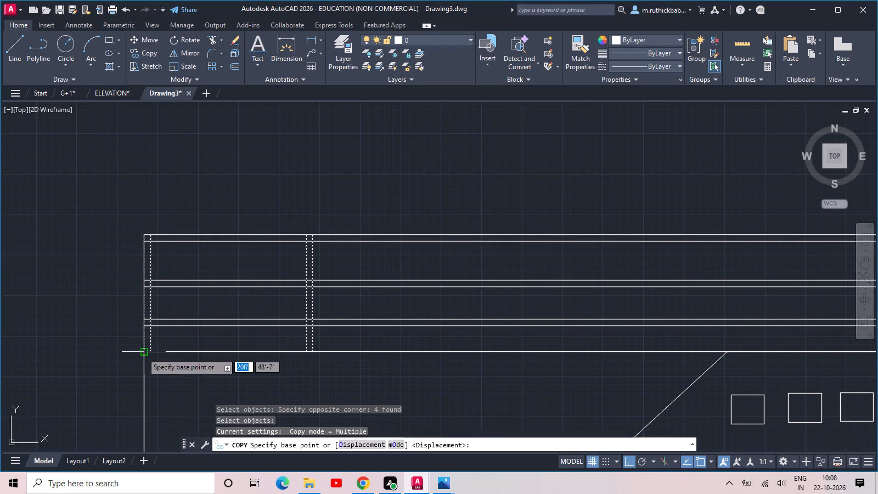
left_click(142, 353)
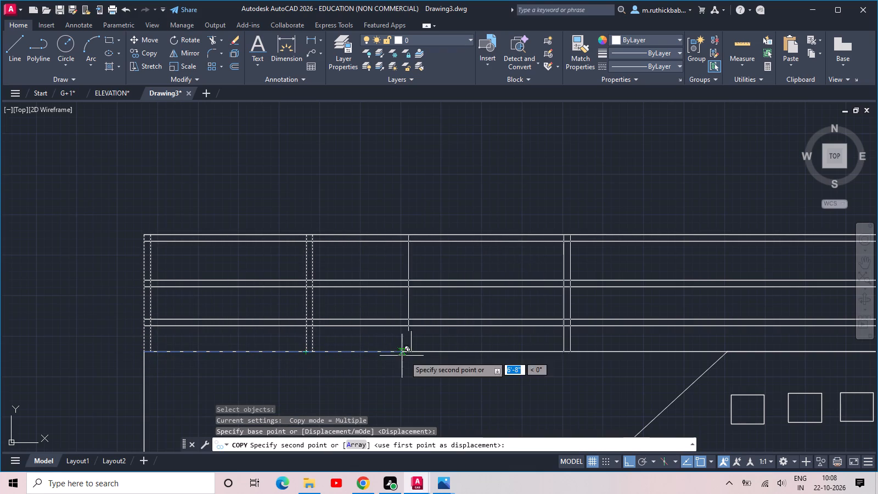
left_click(451, 353)
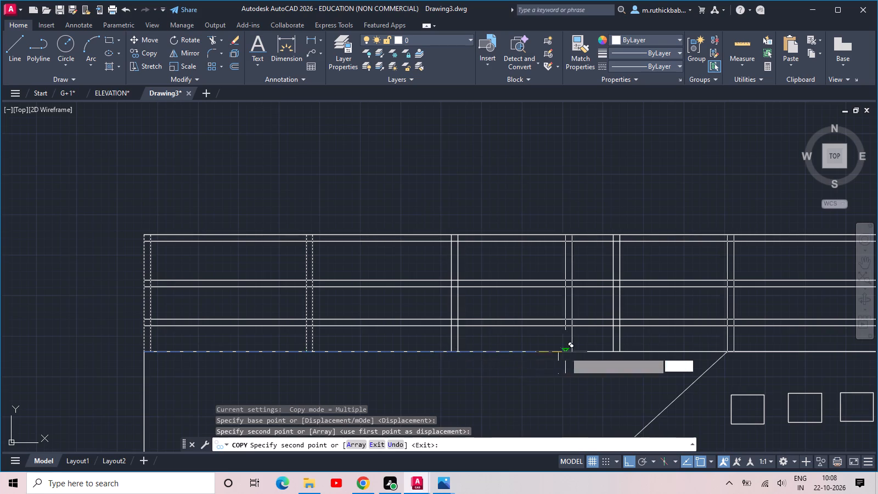
middle_click_drag(572, 352, 370, 369)
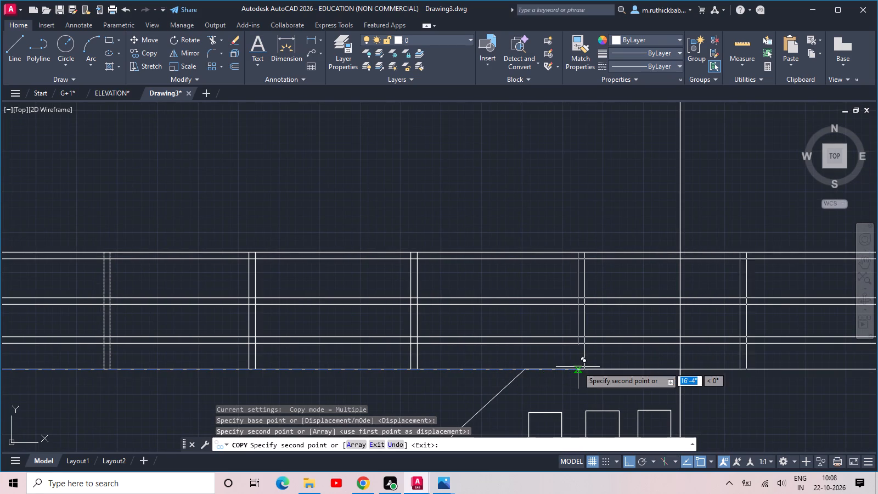
left_click(583, 368)
key("Escape")
Delete the surplus railing post that falls inside the tower block.
left_click_drag(772, 277, 766, 279)
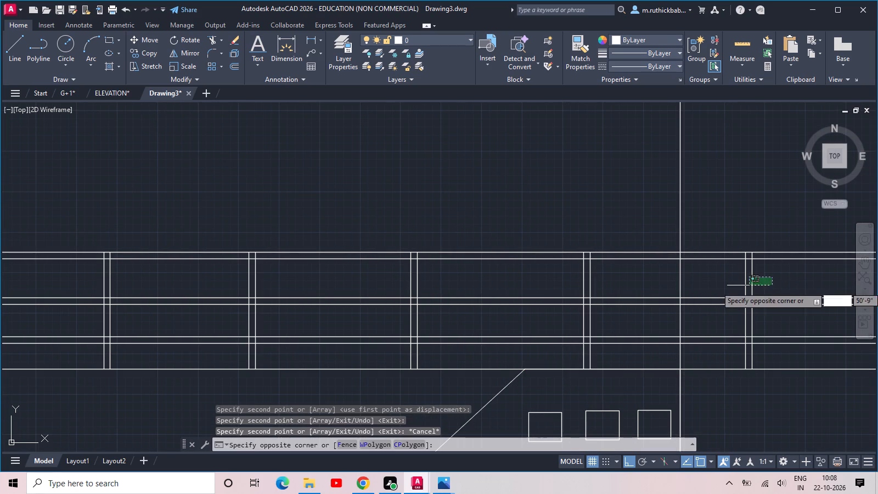
left_click(733, 294)
key("Delete")
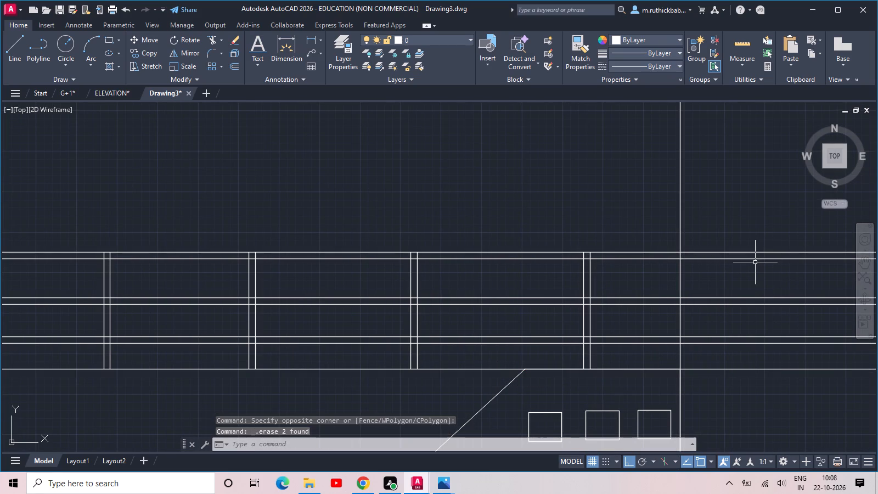
Trim the railing's horizontal lines where they run past the tower's left wall.
key("t")
type("r")
key("space")
key("space")
left_click_drag(724, 231, 725, 237)
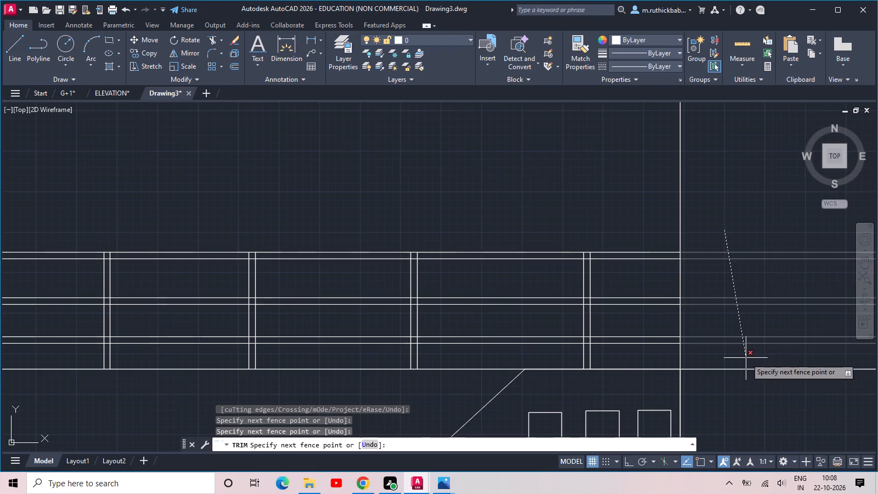
left_click(746, 358)
Trim the overlapping post and rail lines at the railing's left end post to form a clean corner.
scroll(739, 338, "down", 2)
middle_click_drag(743, 324, 692, 326)
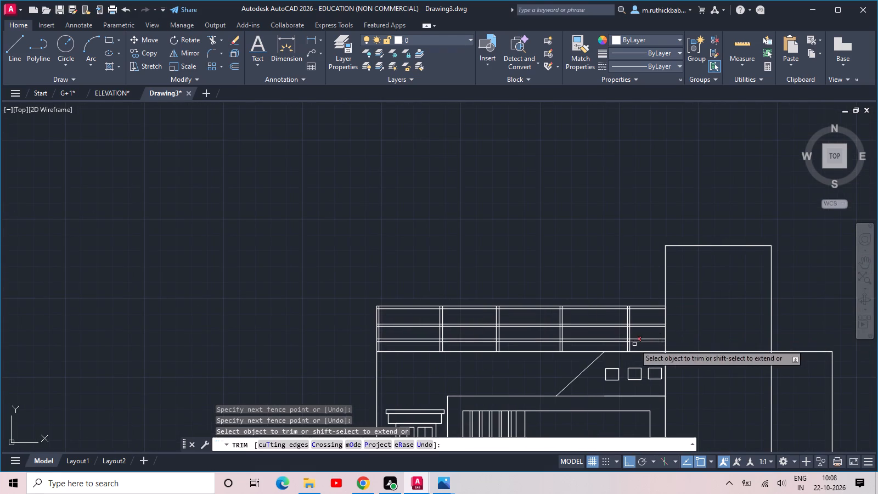
scroll(475, 339, "up", 2)
scroll(415, 302, "up", 1)
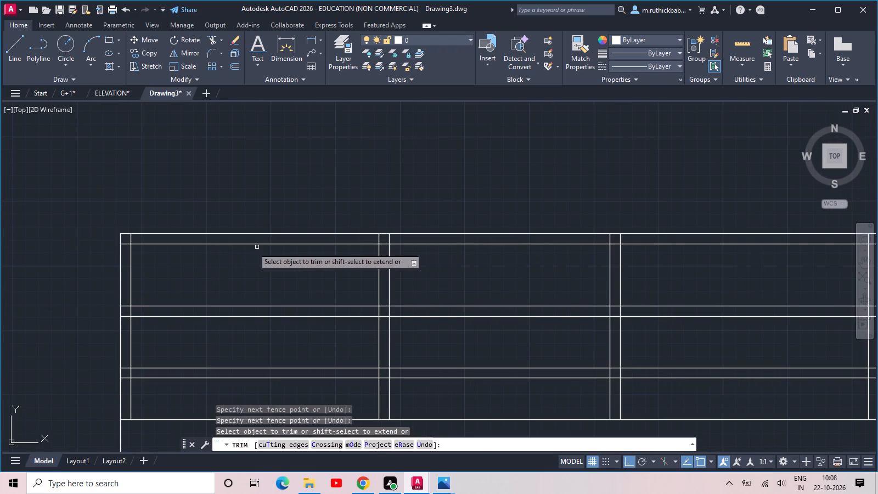
left_click(126, 250)
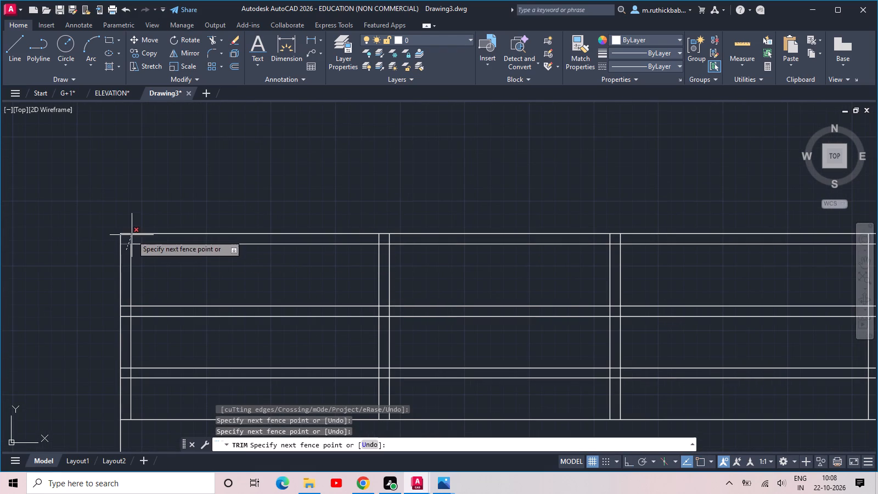
left_click(133, 237)
left_click_drag(123, 242, 124, 250)
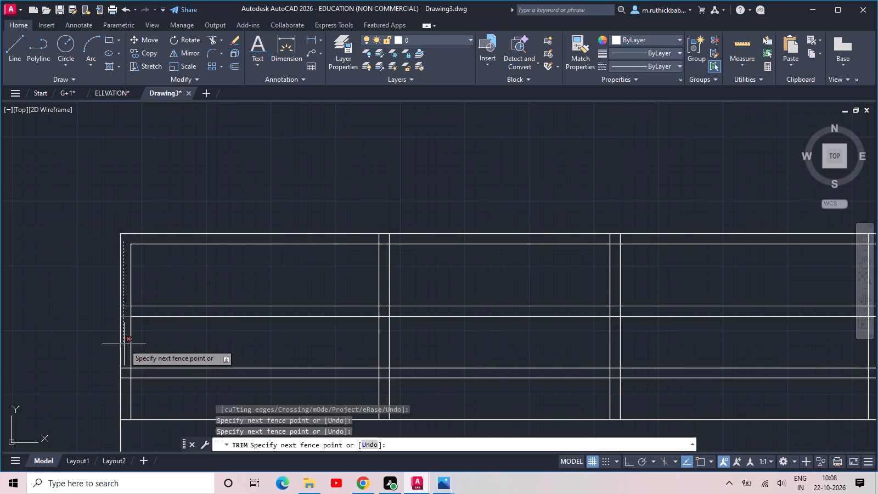
left_click(125, 386)
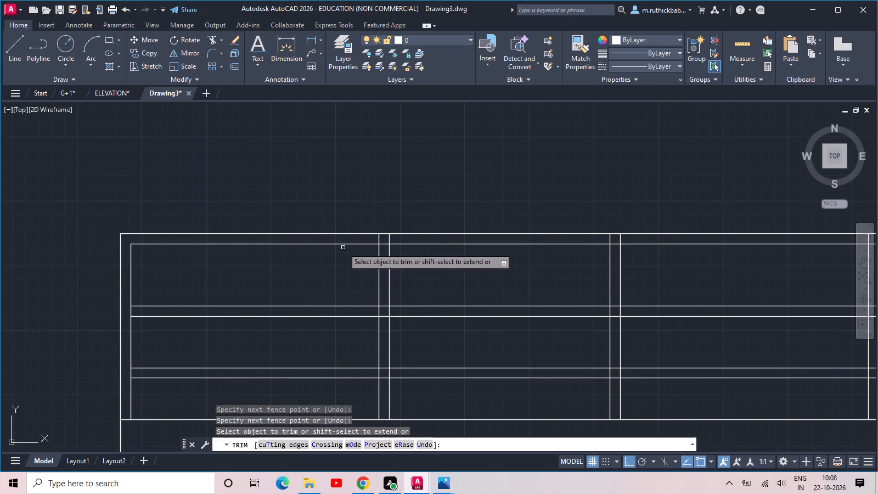
Trim the intermediate posts' vertical lines out of the top rail's thickness with a fence across the railing.
left_click(364, 238)
middle_click_drag(562, 236, 162, 253)
scroll(216, 245, "down", 1)
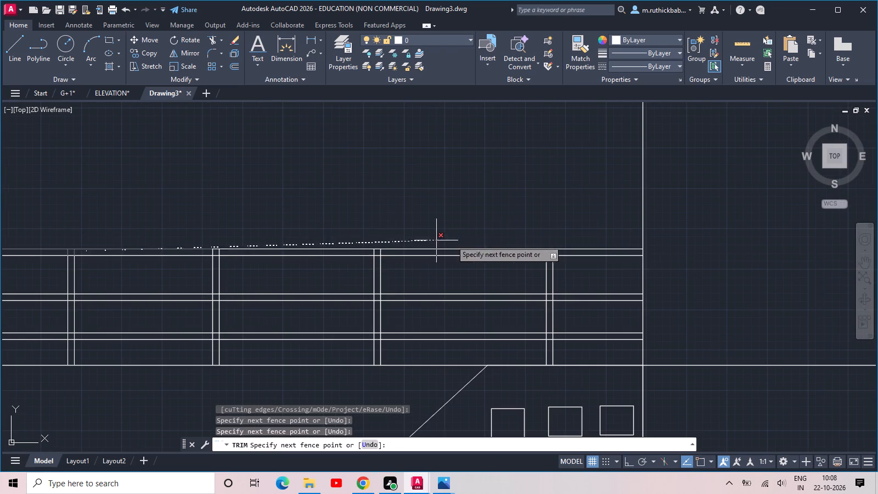
left_click(602, 251)
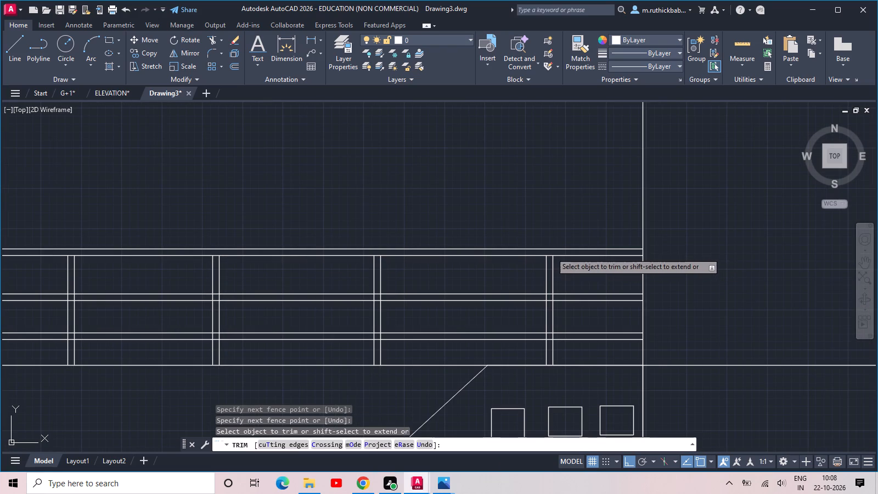
Trim the rail lines crossing inside each of the four intermediate railing posts.
left_click(551, 252)
left_click(551, 348)
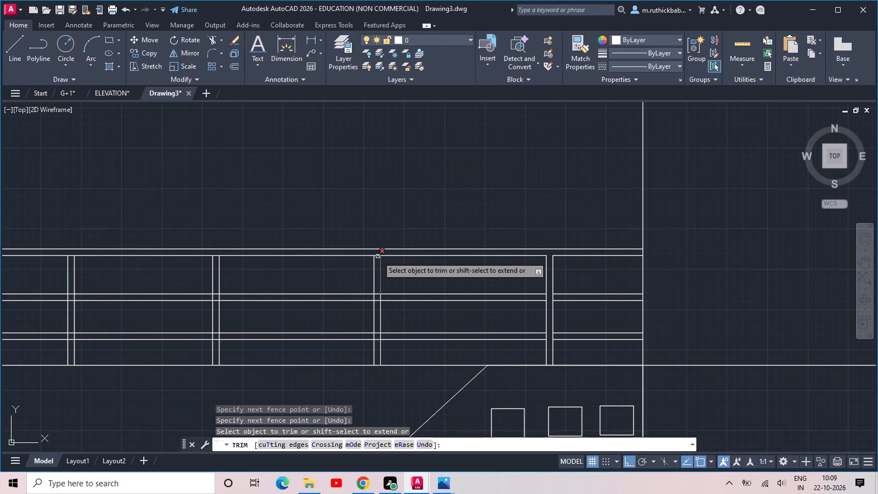
left_click(377, 254)
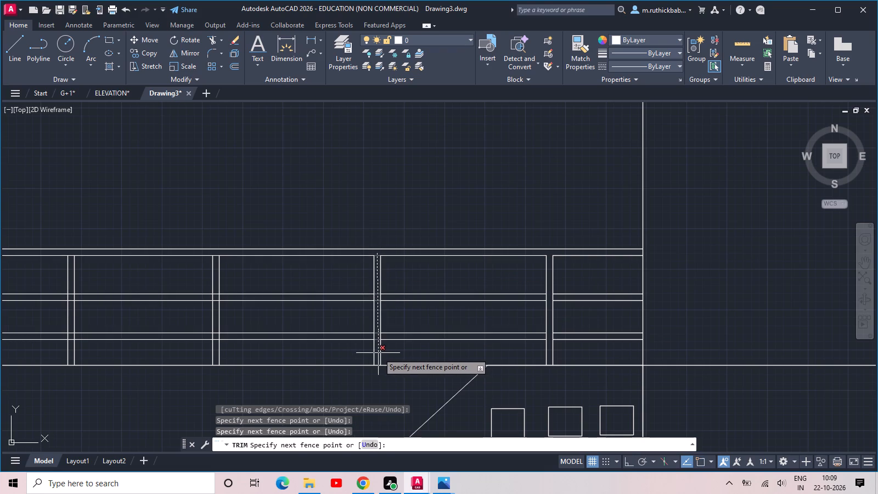
left_click(378, 353)
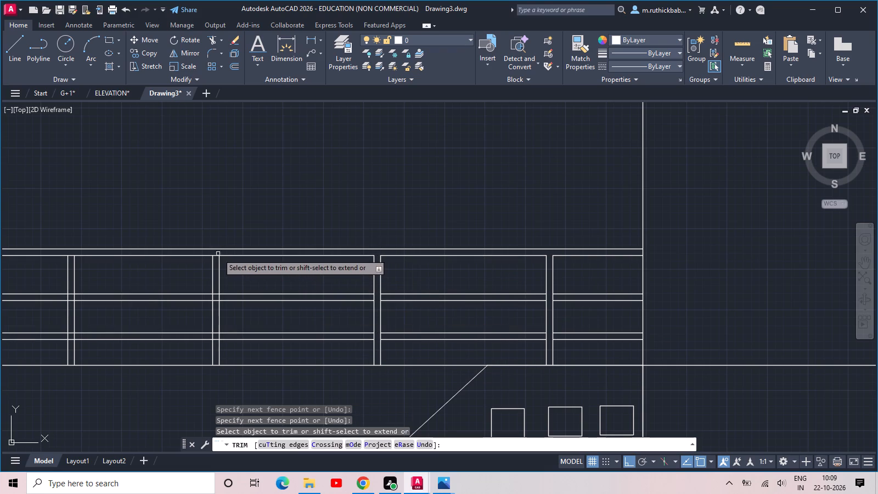
left_click(217, 253)
left_click(215, 350)
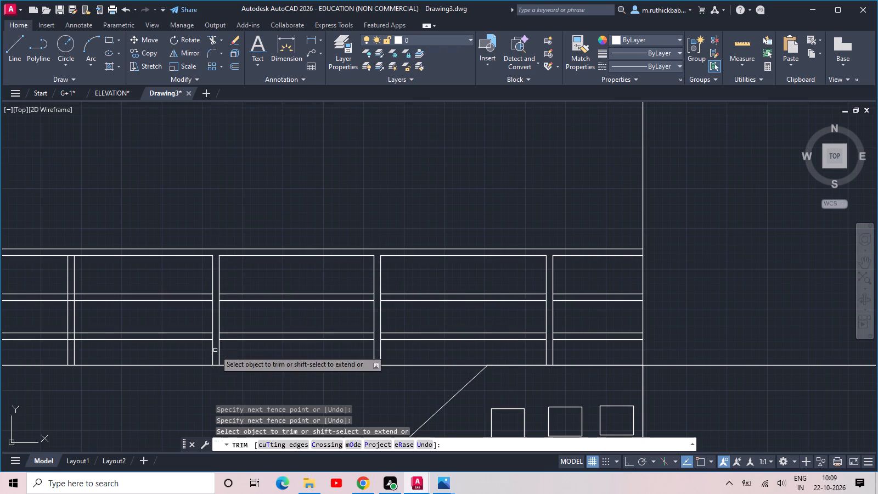
left_click(73, 252)
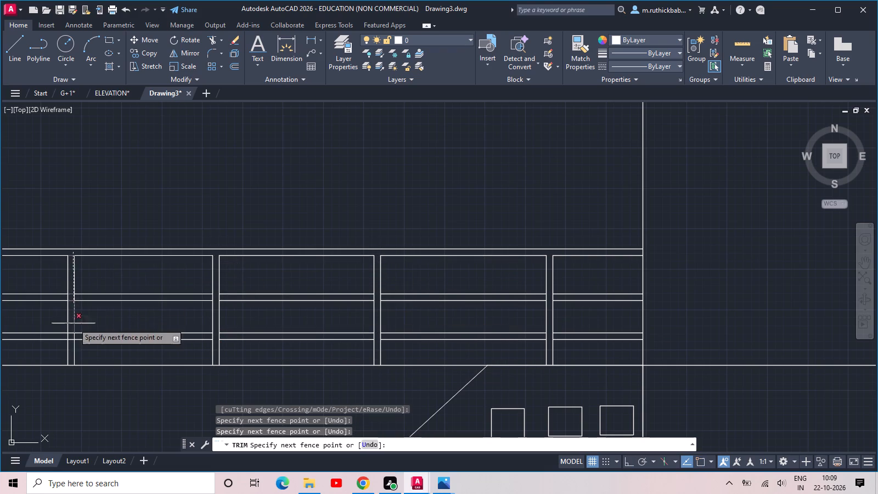
left_click(71, 346)
middle_click_drag(78, 336, 356, 322)
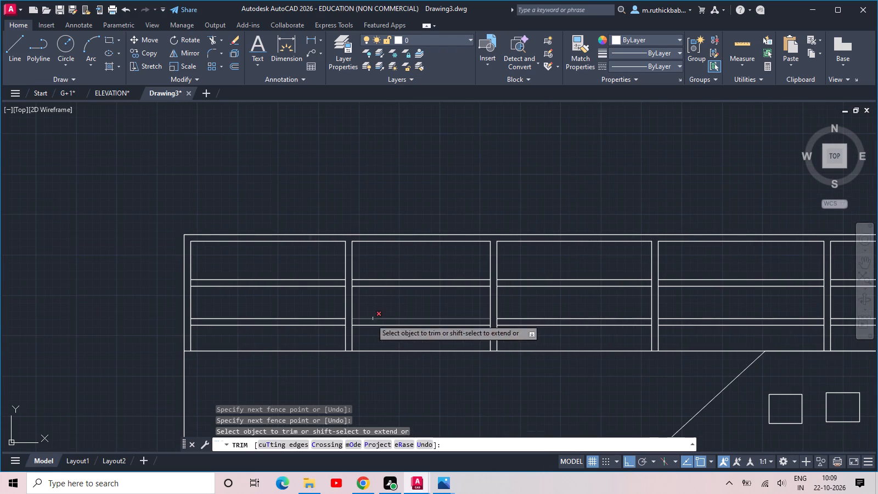
key("Escape")
key("Escape")
Offset the tower's top line 9" downward to form the roof slab thickness.
middle_click_drag(474, 316, 294, 349)
scroll(257, 347, "down", 1)
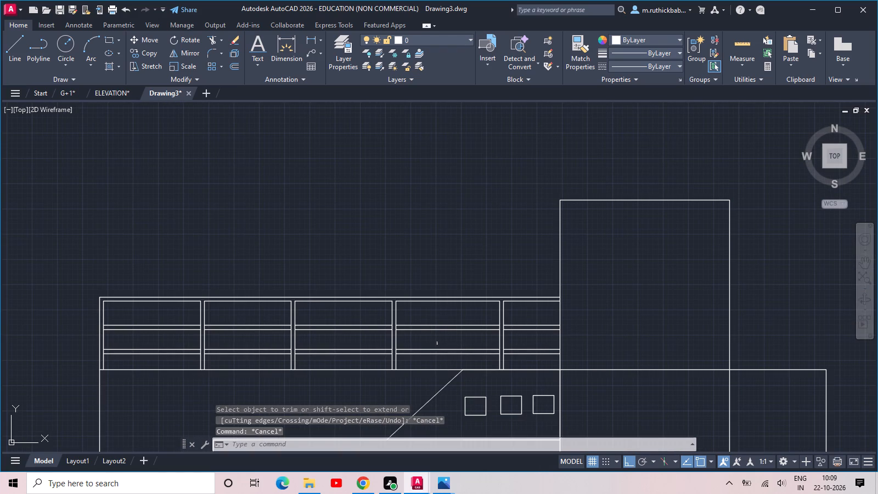
middle_click_drag(591, 272, 441, 316)
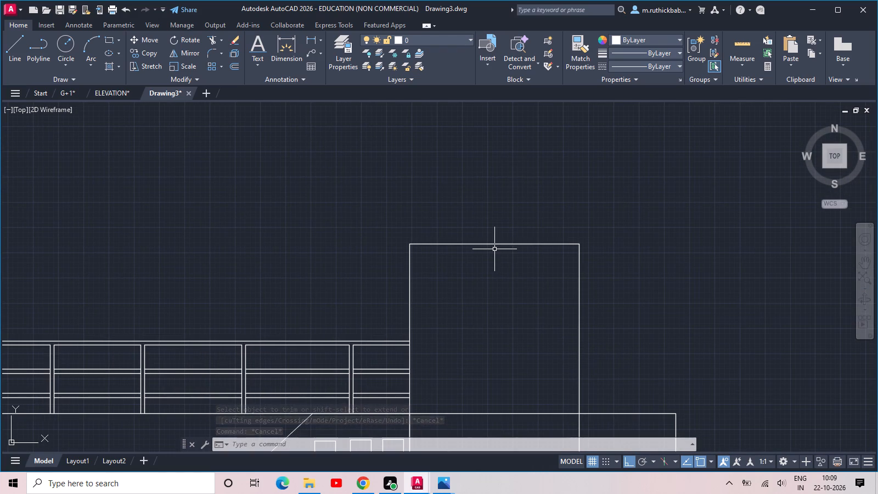
type("off")
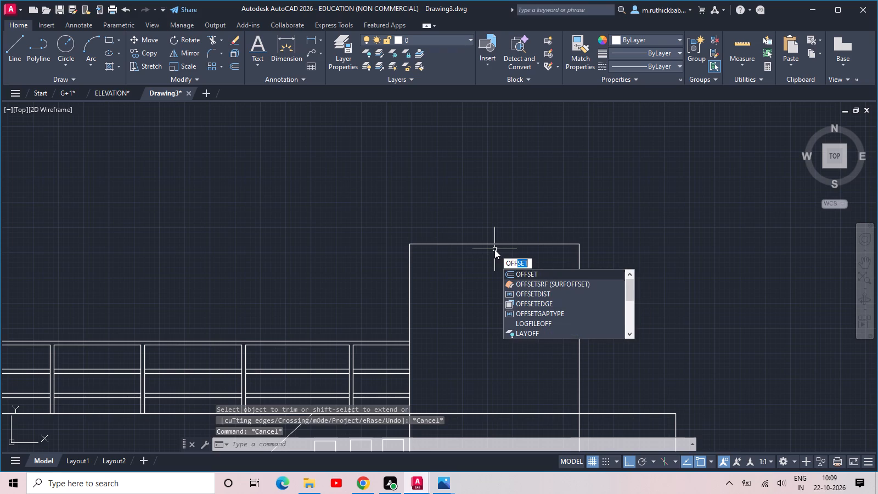
key("space")
type("9")
key("space")
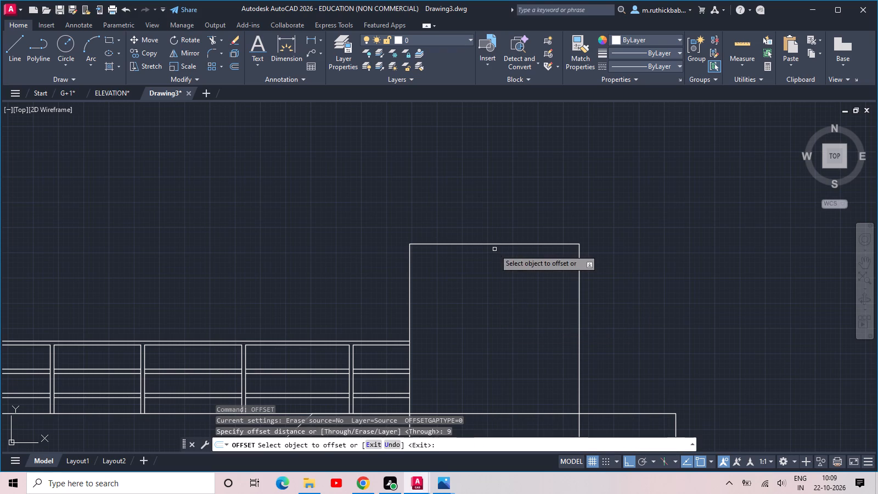
left_click(496, 244)
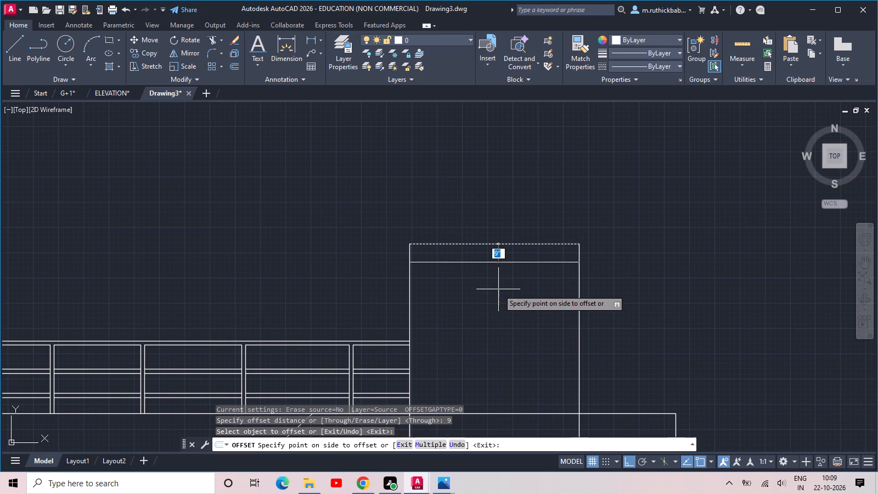
left_click(498, 289)
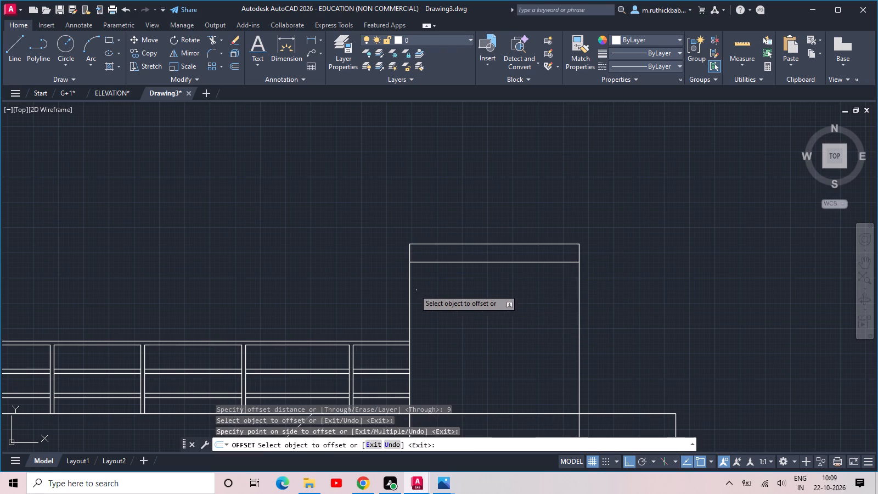
left_click(411, 252)
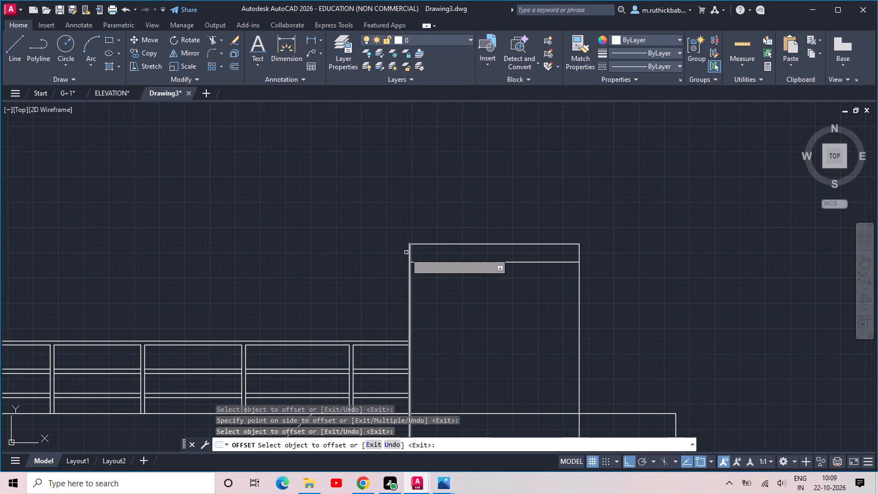
key("Escape")
Draw a rectangle about 9" wide and 9" high projecting leftward from the tower slab's left end.
scroll(409, 256, "up", 3)
type("rec")
key("space")
left_click(402, 282)
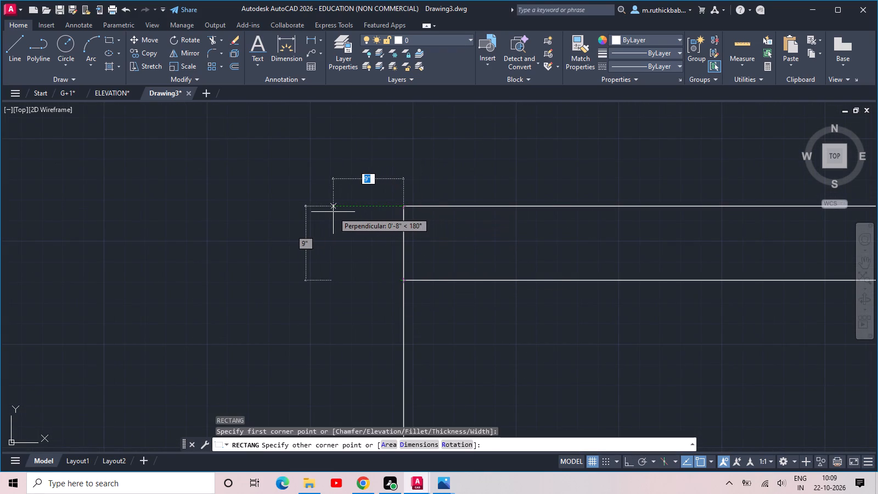
left_click(333, 212)
key("Escape")
Trim the vertical line separating the left projection from the tower's roof slab.
key("r")
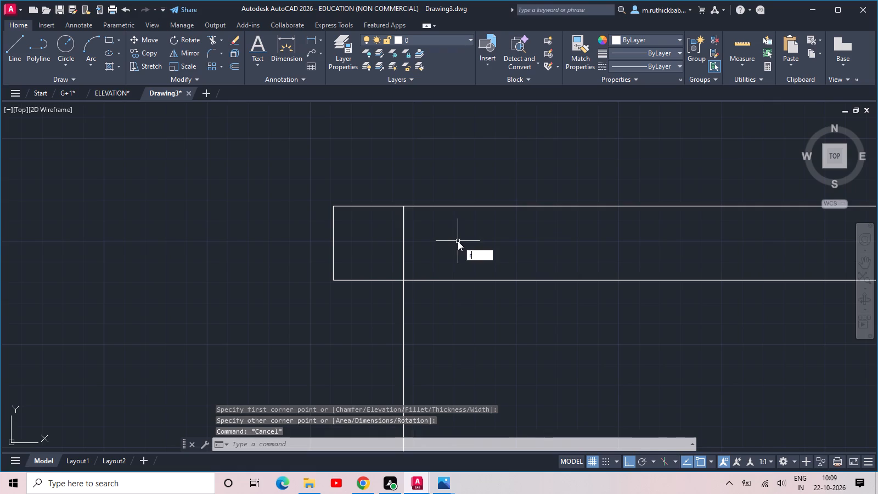
key("Escape")
type("tr")
key("space")
key("space")
left_click(458, 241)
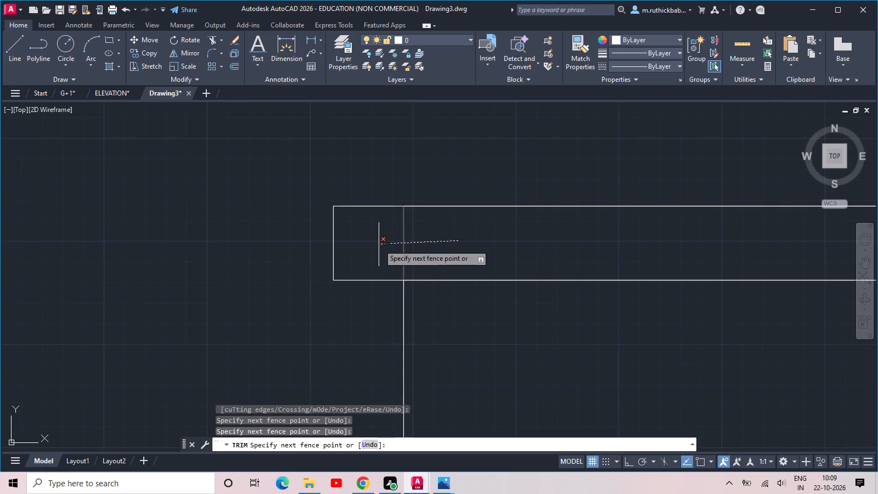
left_click(379, 244)
scroll(425, 242, "down", 2)
middle_click_drag(467, 245, 356, 246)
key("Escape")
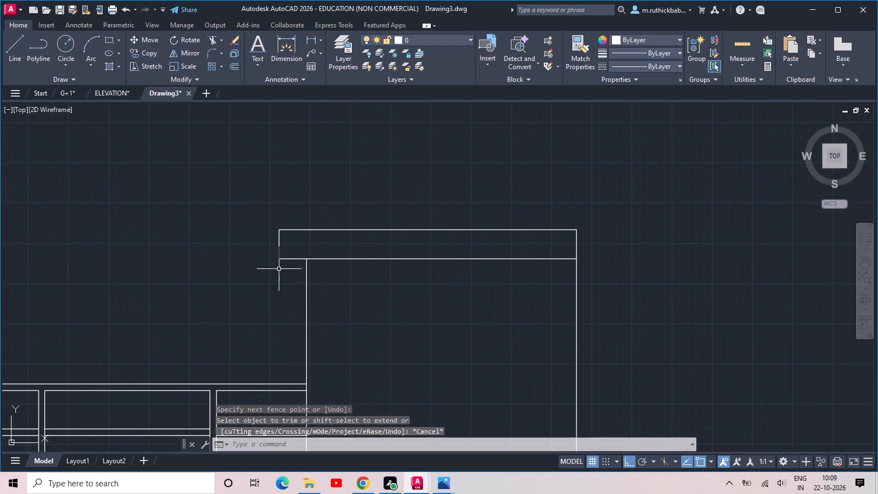
Copy the left slab projection from its lower-left corner to the slab's lower-right corner on the tower.
left_click_drag(292, 277, 291, 247)
left_click(248, 184)
key("c")
key("o")
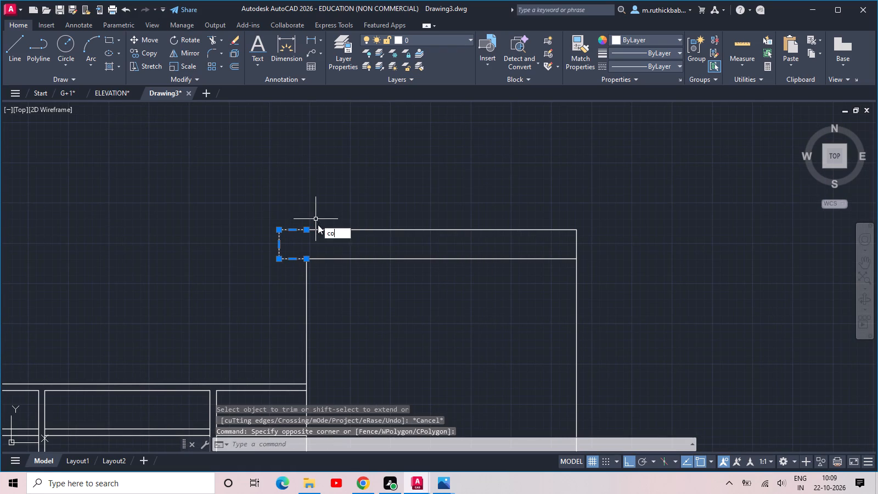
key("space")
left_click(276, 260)
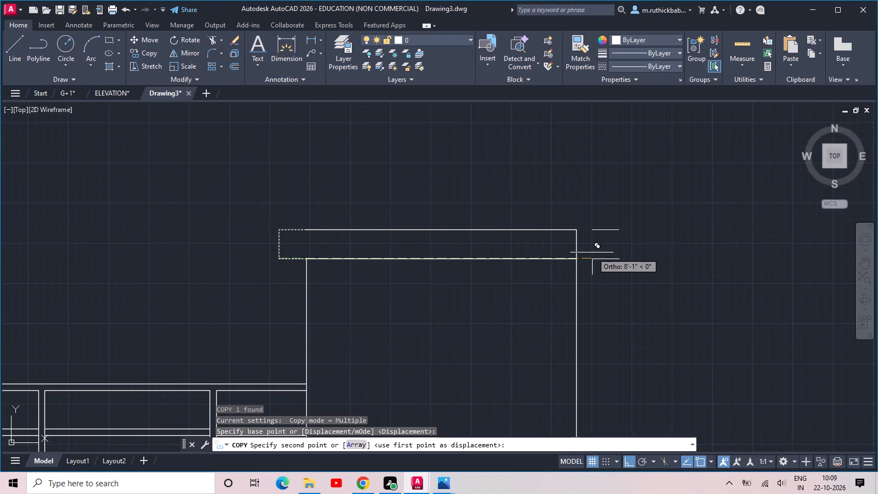
left_click(575, 259)
key("Escape")
scroll(582, 248, "up", 2)
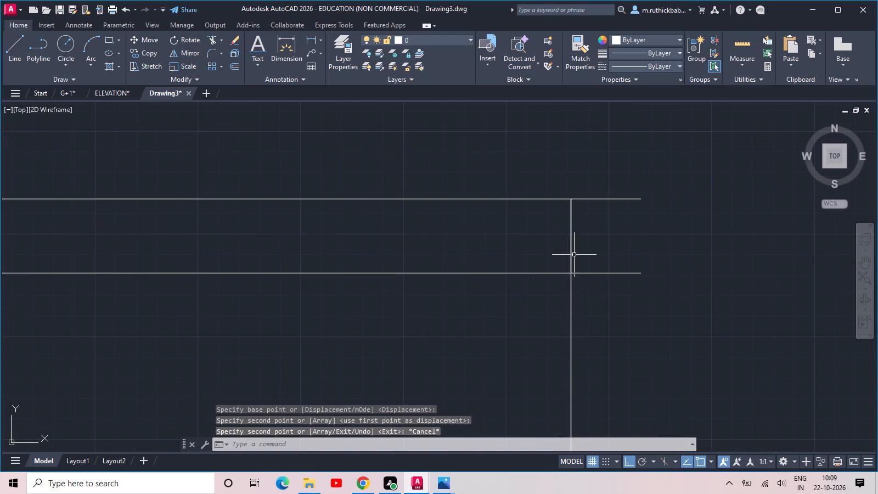
Trim the vertical line separating the right projection from the tower's roof slab.
scroll(573, 255, "up", 1)
type("tr")
key("space")
key("space")
left_click_drag(583, 240, 555, 235)
left_click(505, 239)
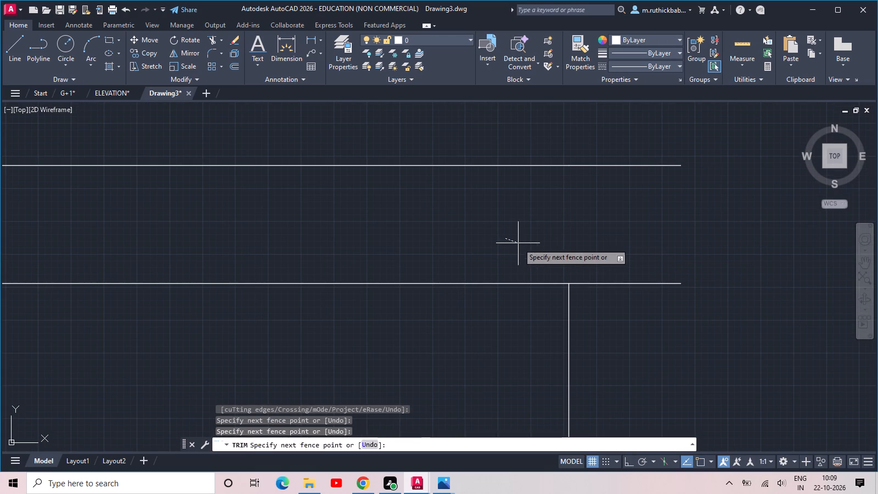
key("Escape")
key("Escape")
Draw a vertical line closing the right end of the tower's roof slab.
key("l")
key("space")
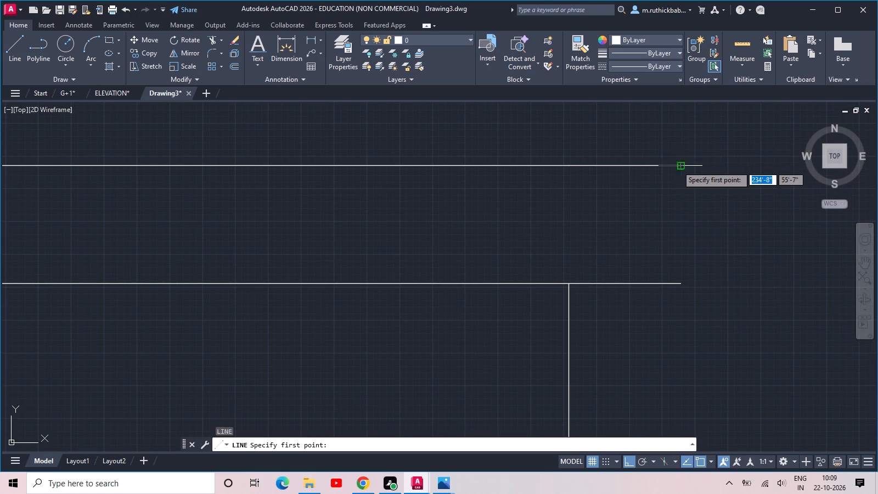
left_click(677, 166)
left_click(680, 287)
key("space")
key("Escape")
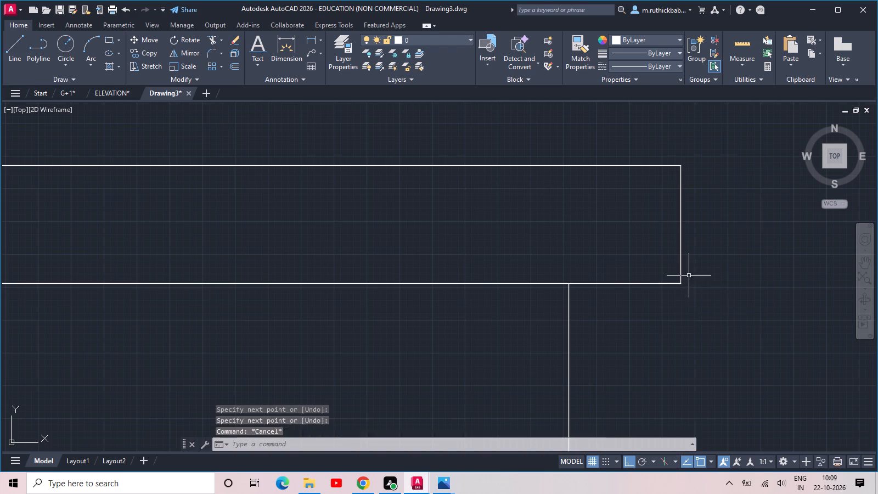
key("Escape")
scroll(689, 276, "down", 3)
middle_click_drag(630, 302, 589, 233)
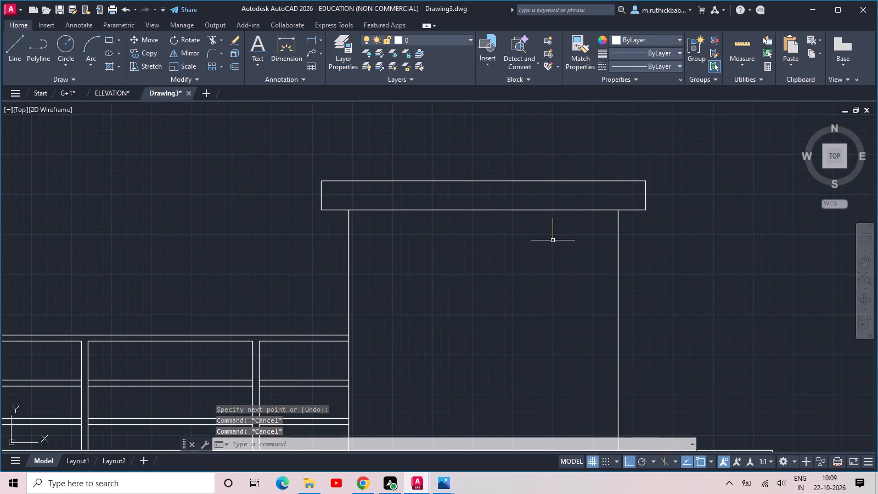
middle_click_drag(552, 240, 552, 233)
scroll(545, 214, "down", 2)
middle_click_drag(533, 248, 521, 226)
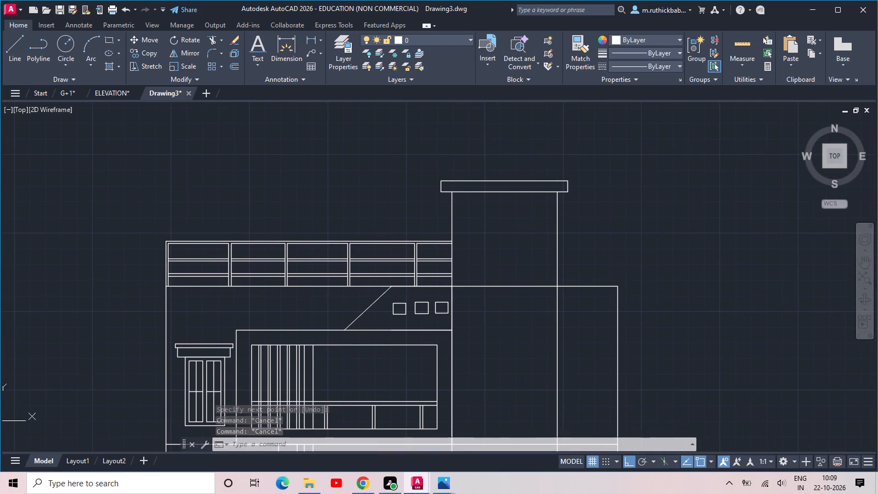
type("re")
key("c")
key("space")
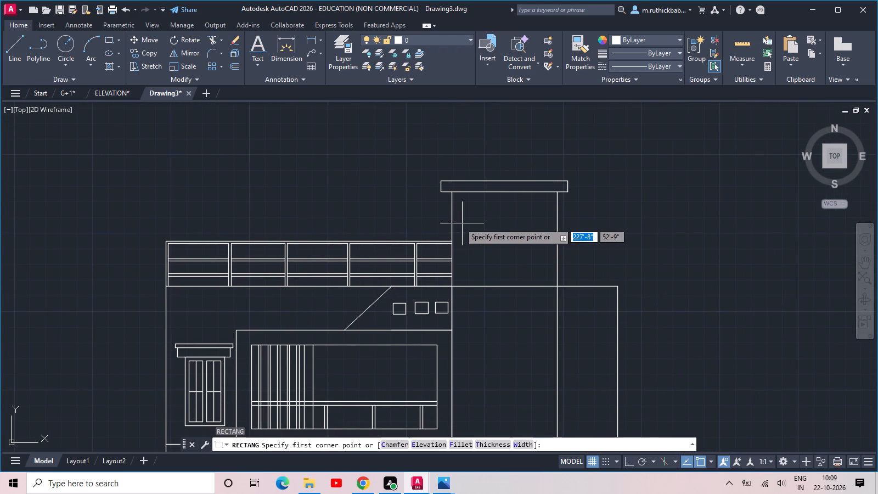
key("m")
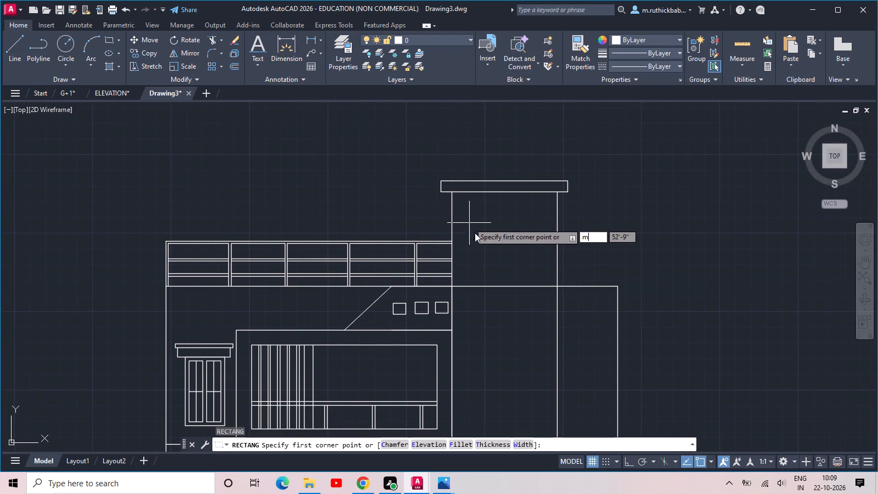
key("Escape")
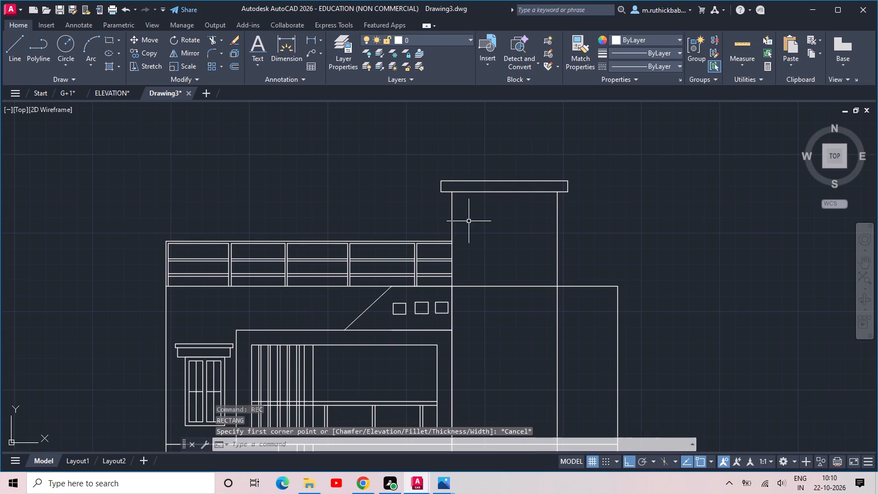
Draw a rectangle about 4'-8" wide and 16'-8" high on the tower face below the roof slab.
type("rec")
key("space")
left_click(469, 220)
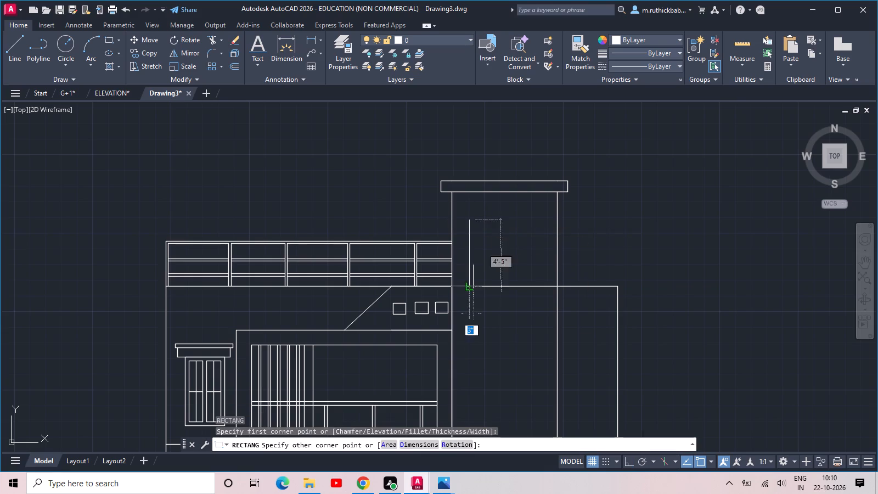
middle_click_drag(521, 385, 521, 272)
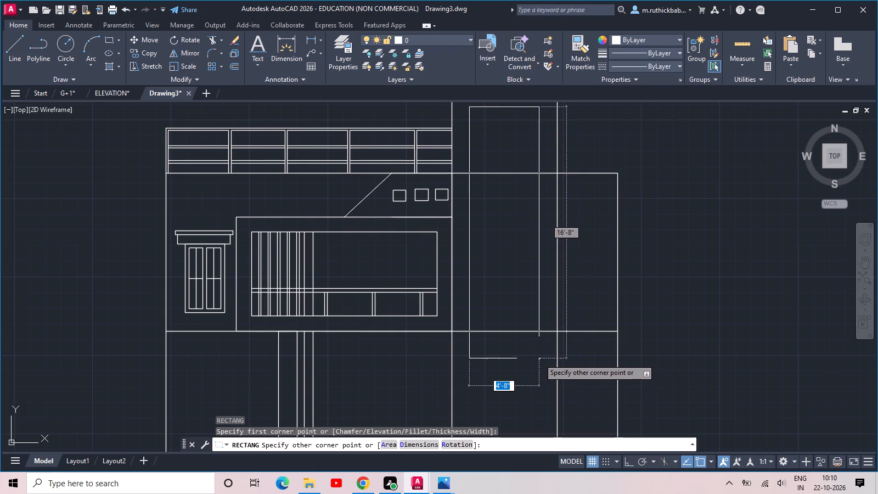
left_click(539, 358)
scroll(549, 327, "down", 1)
middle_click_drag(542, 328, 491, 328)
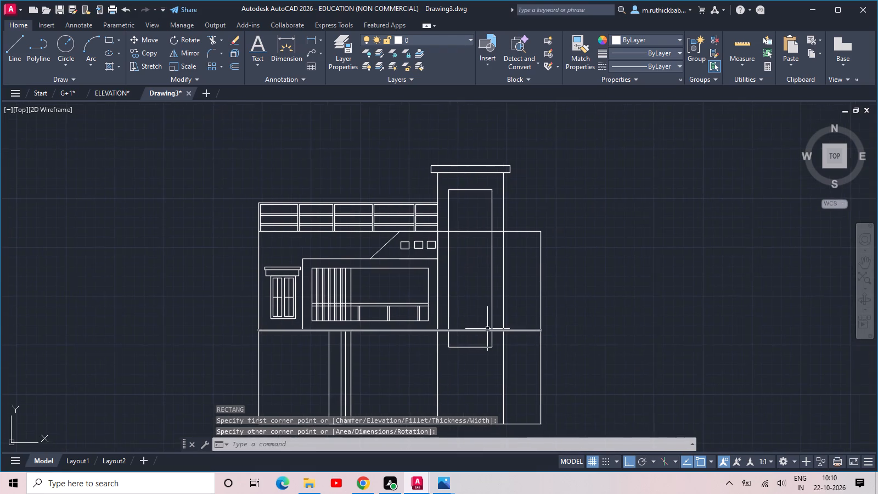
key("Escape")
key("Escape")
Trim the two horizontal floor lines crossing the tower, both inside the tall rectangle and in the strips beside it.
scroll(488, 263, "up", 2)
scroll(488, 263, "down", 1)
type("tr")
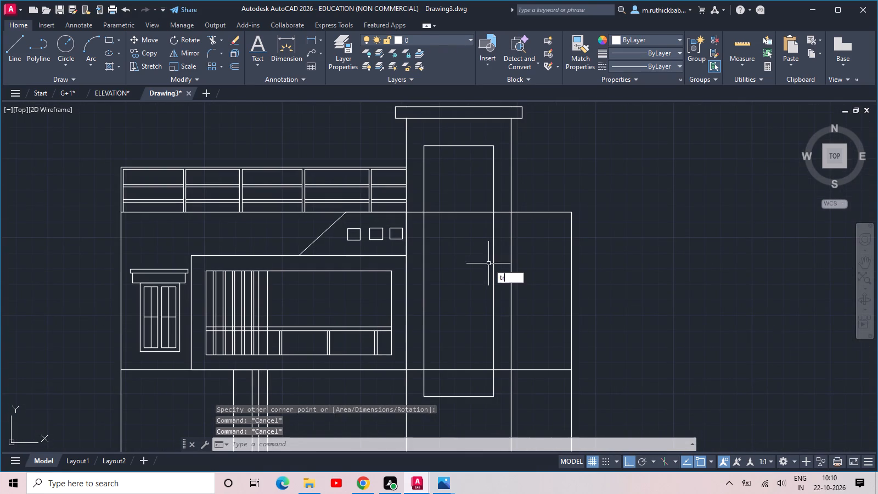
key("space")
left_click(413, 208)
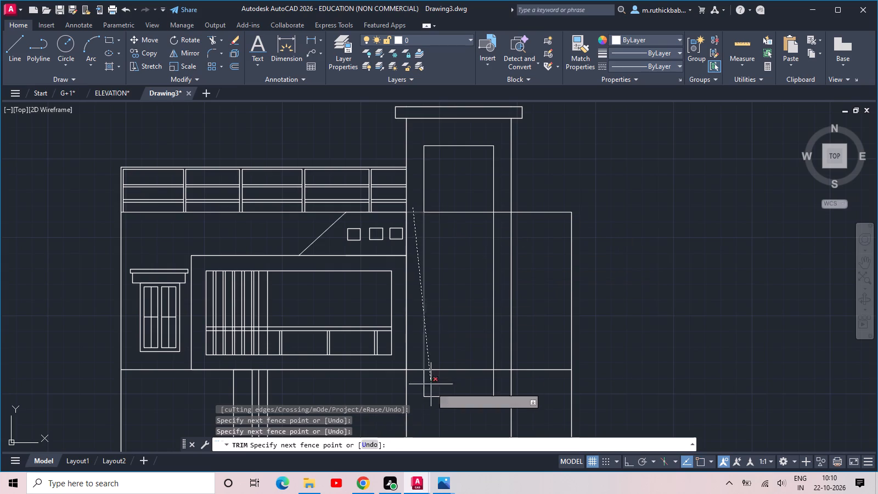
left_click(412, 403)
left_click(458, 195)
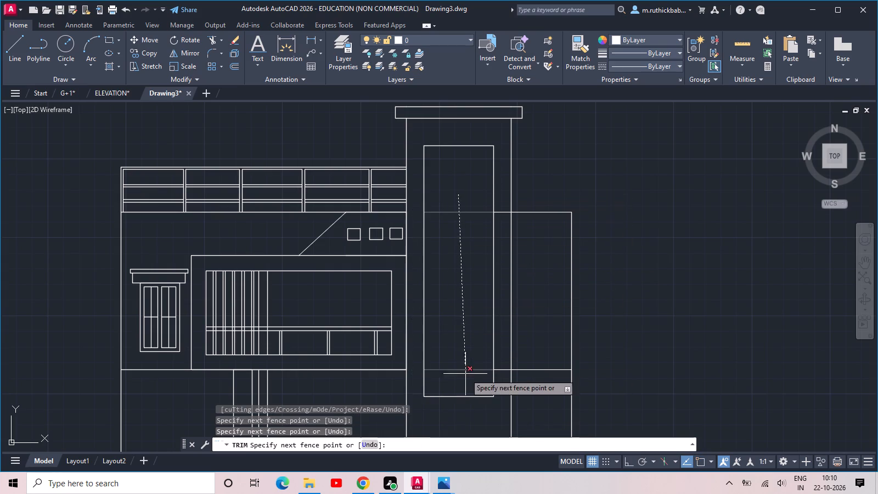
left_click(463, 381)
left_click_drag(504, 380, 503, 375)
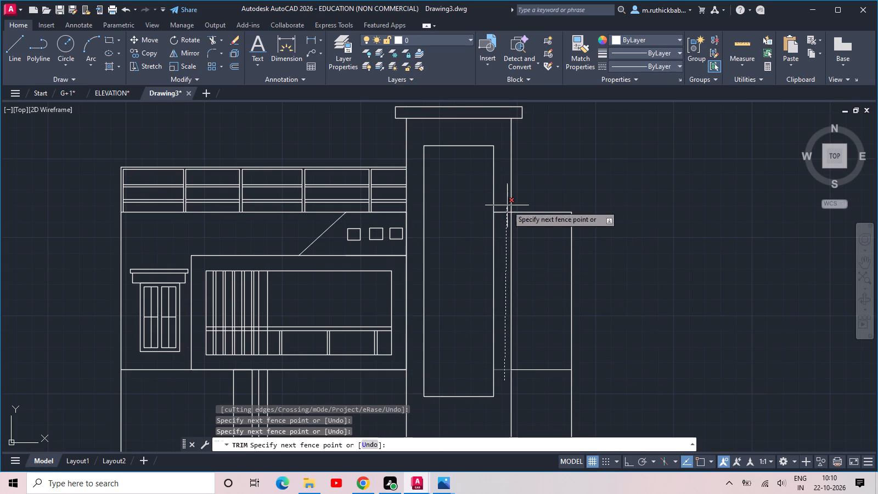
left_click(507, 203)
key("Escape")
Hide the ribbon and palettes with the HIDEPALETTES command.
middle_click_drag(474, 200, 473, 224)
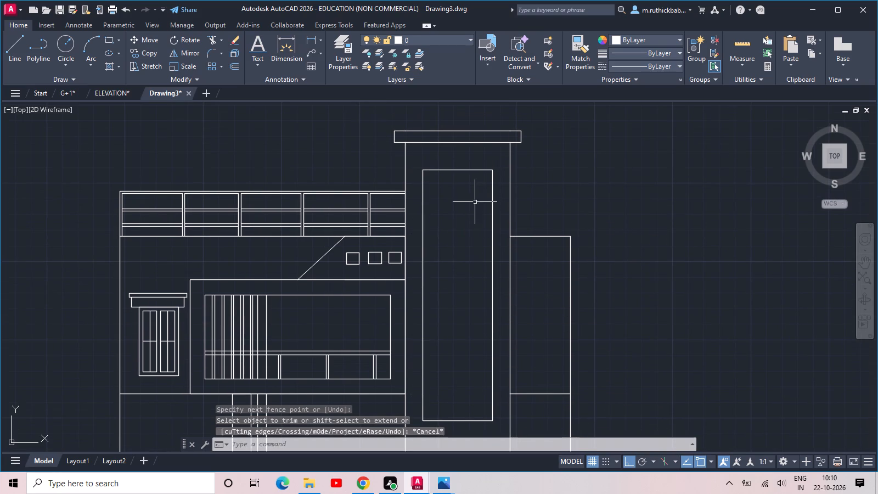
scroll(476, 189, "up", 1)
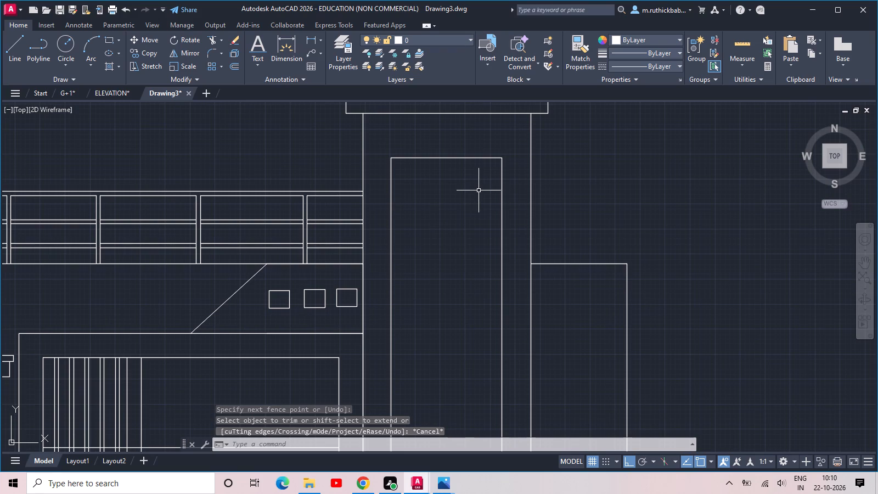
type("pff")
key("space")
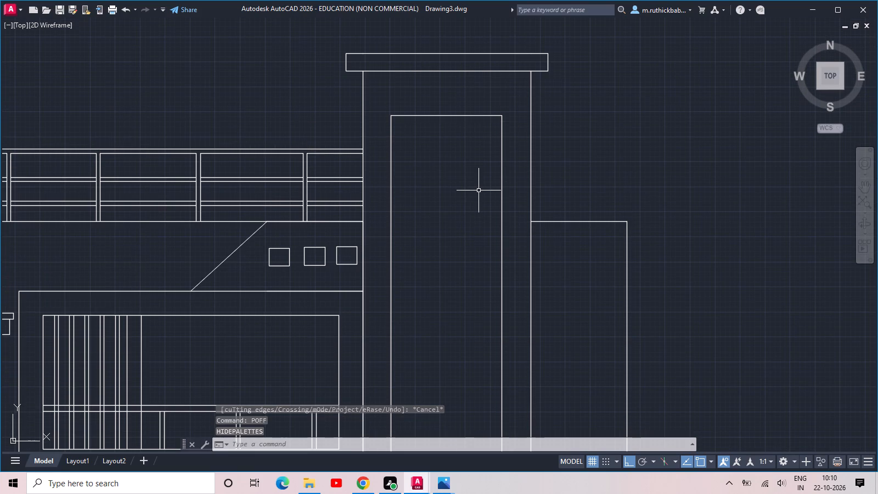
key("Escape")
Maximize the application window.
scroll(479, 190, "down", 2)
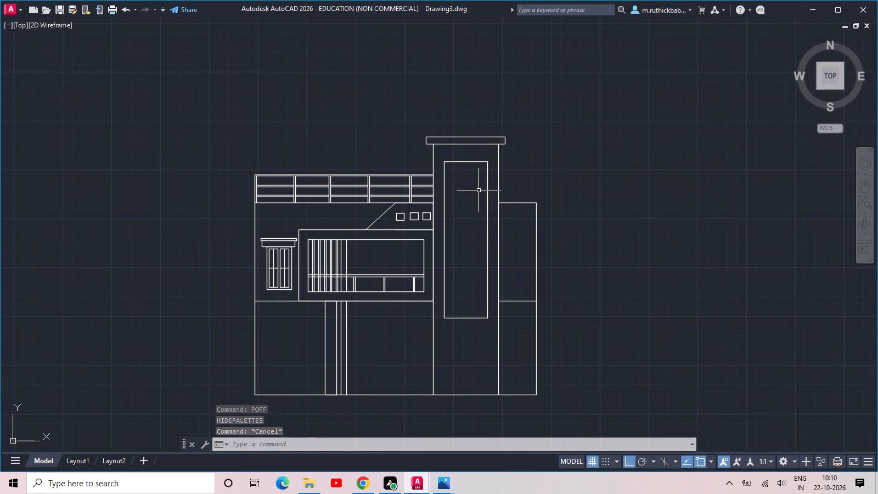
double_click(91, 26)
left_click(80, 25)
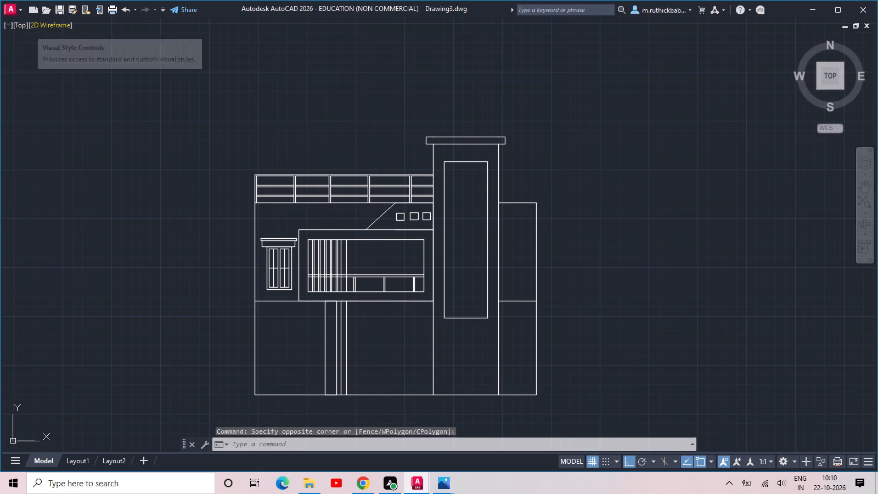
double_click(327, 5)
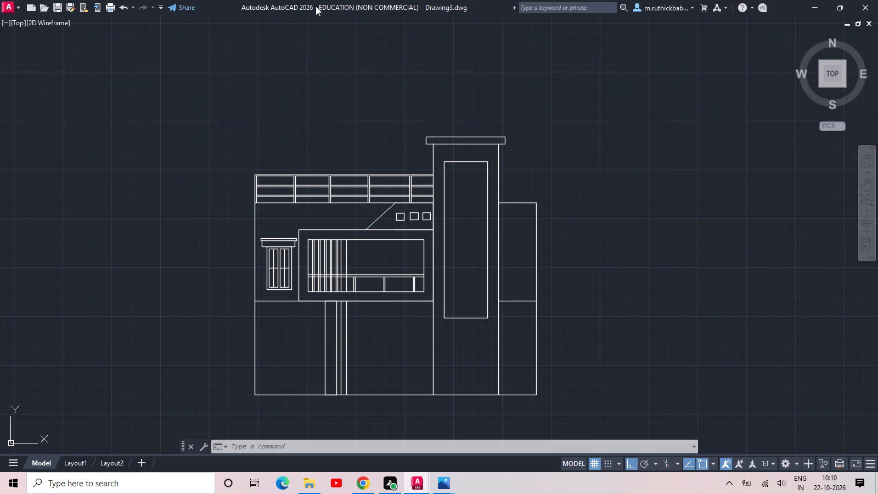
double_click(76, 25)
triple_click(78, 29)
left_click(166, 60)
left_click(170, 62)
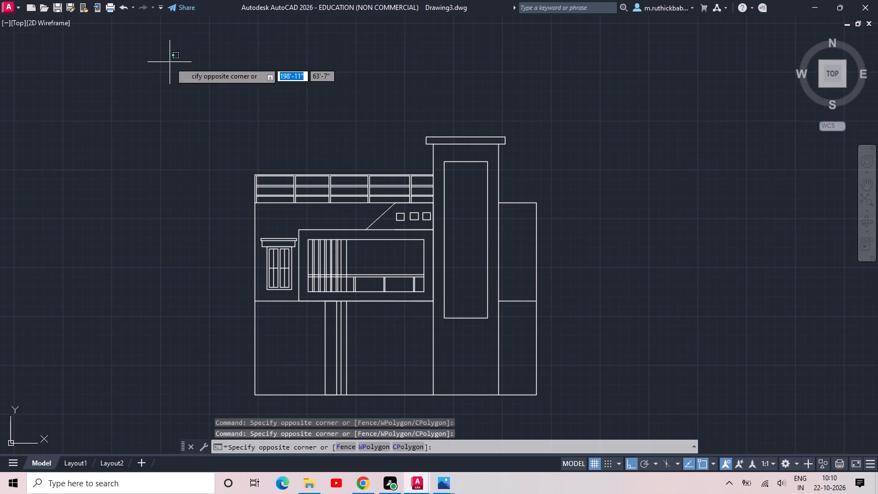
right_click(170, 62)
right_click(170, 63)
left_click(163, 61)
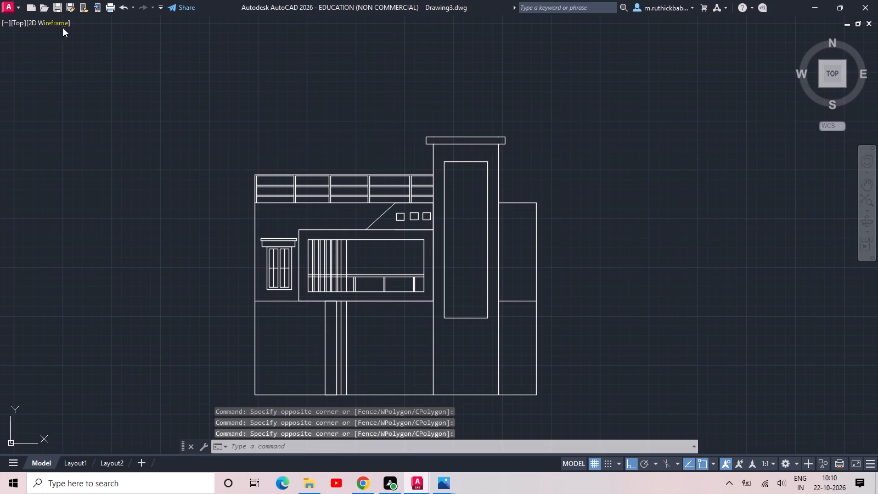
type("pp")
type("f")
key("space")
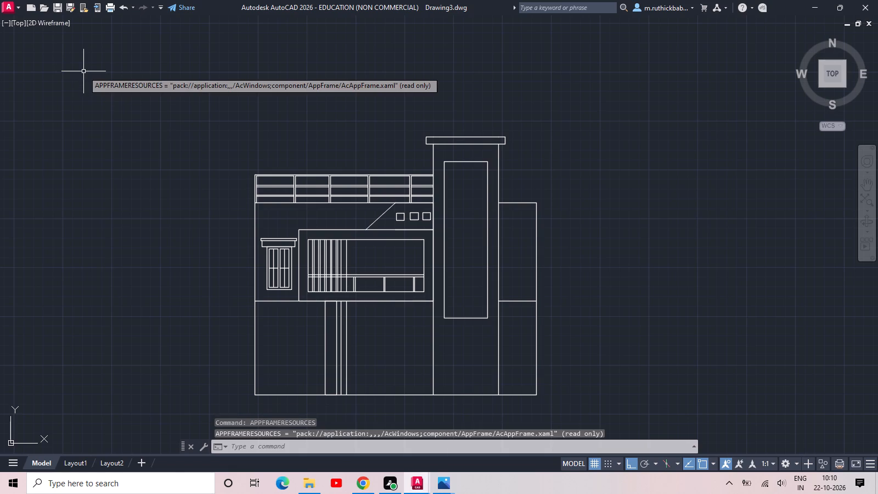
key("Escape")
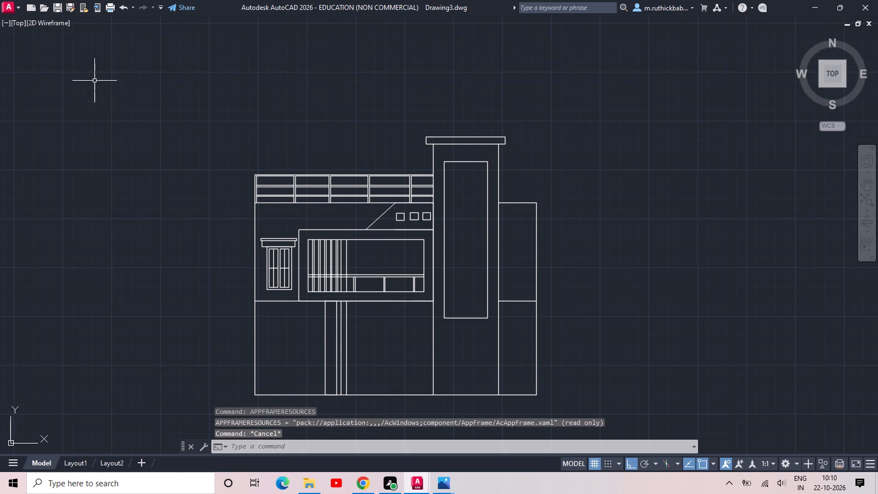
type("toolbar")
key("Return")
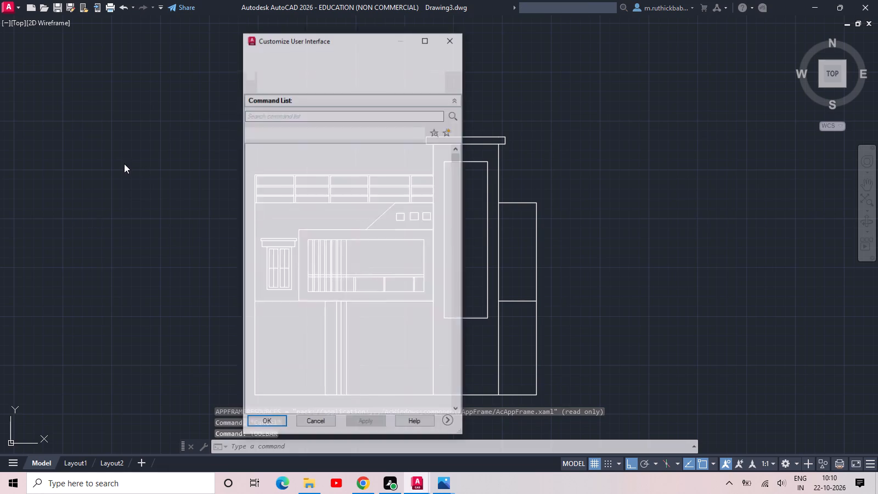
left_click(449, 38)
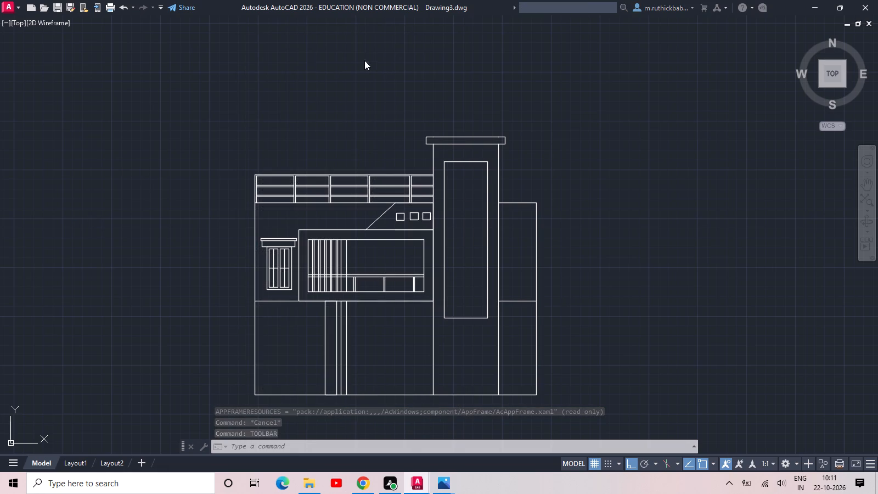
Offset the tall rectangle on the tower 4" inward to form a frame.
scroll(123, 83, "up", 2)
scroll(116, 88, "down", 2)
scroll(357, 103, "down", 1)
scroll(487, 134, "up", 2)
scroll(487, 141, "down", 2)
scroll(456, 145, "up", 2)
middle_click_drag(442, 145, 410, 158)
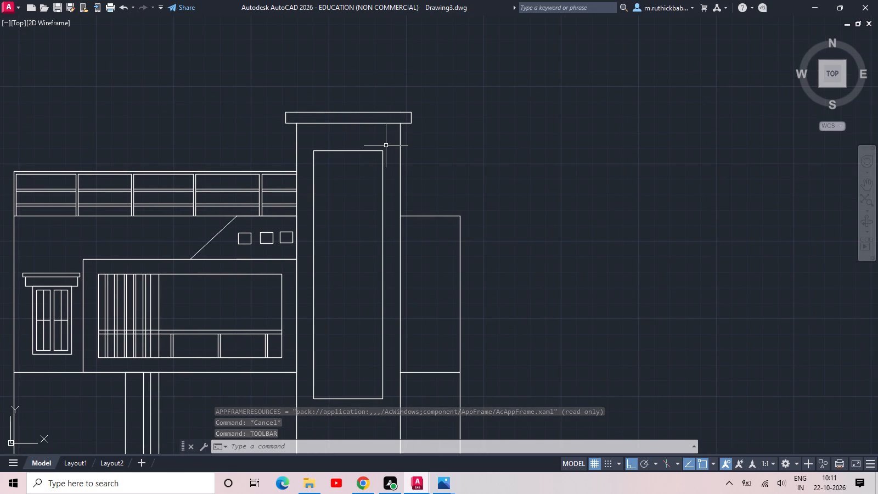
type("off")
key("space")
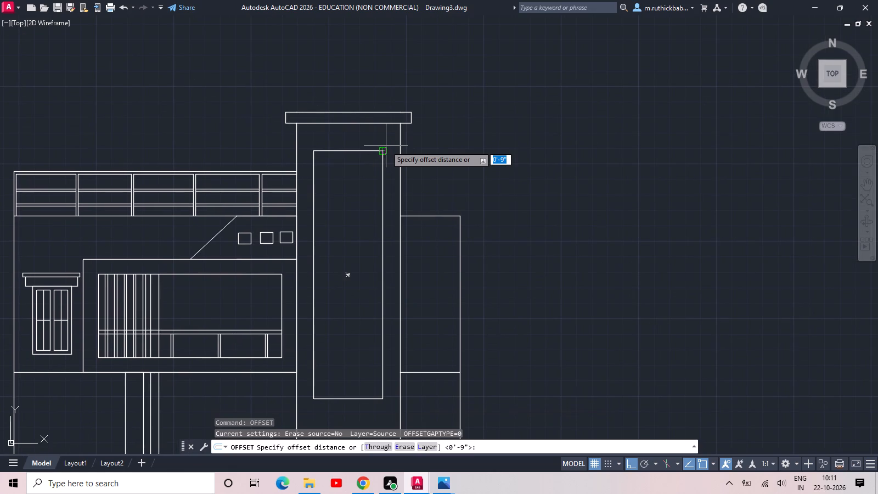
type("2")
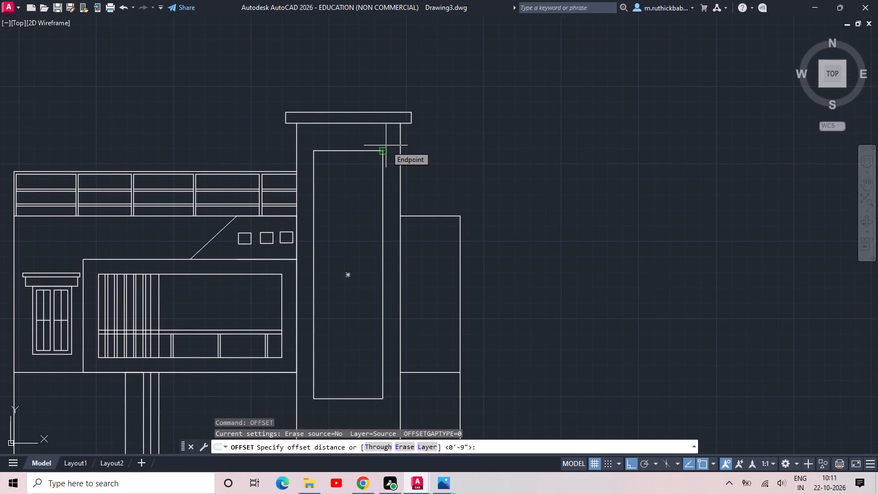
key("space")
left_click(367, 150)
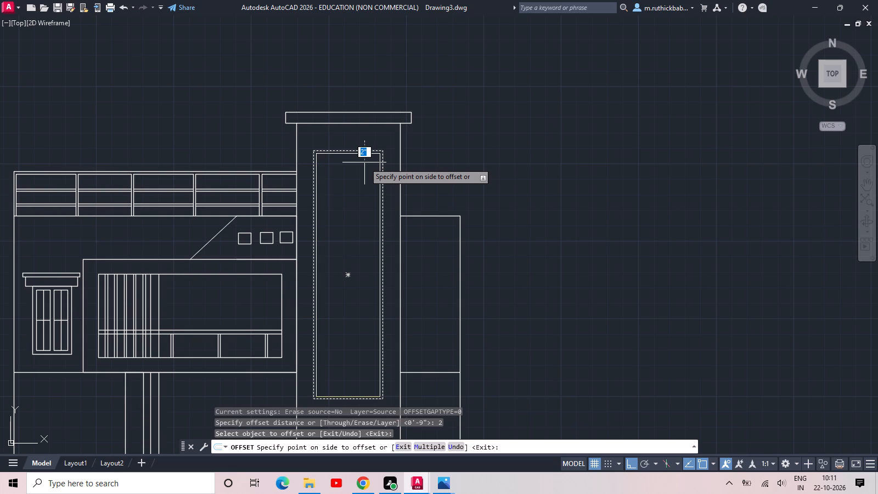
key("4")
key("space")
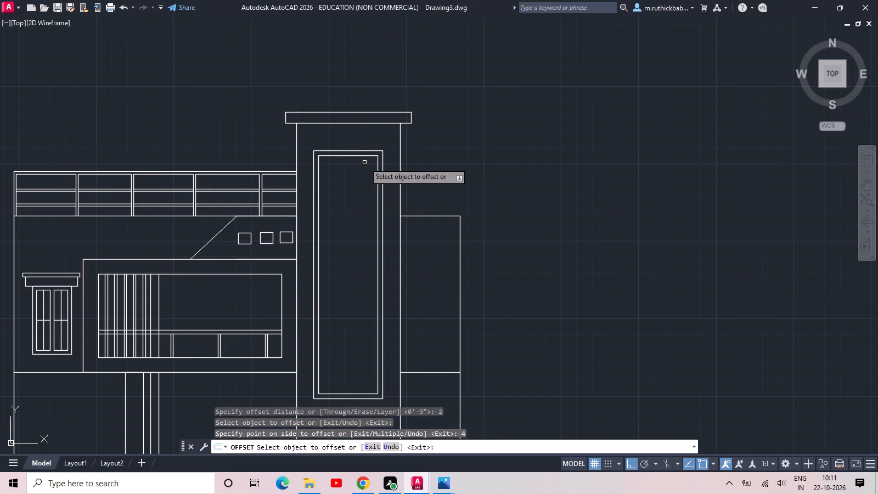
type("l")
key("space")
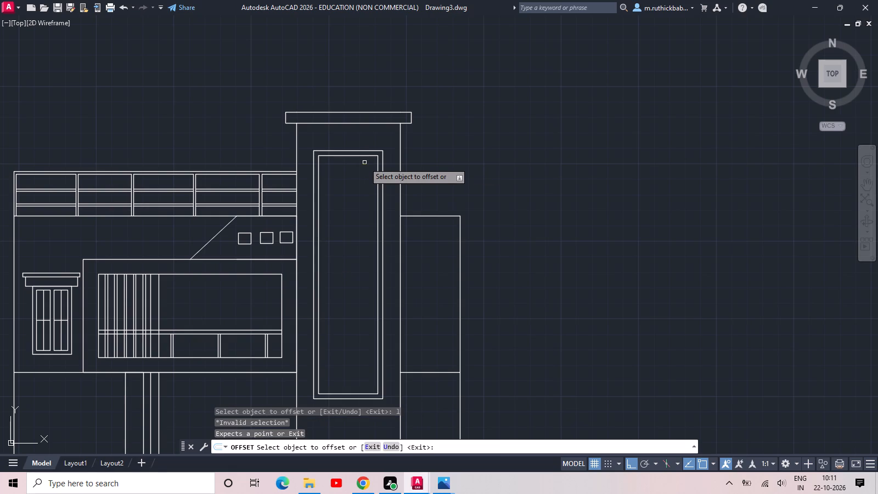
key("Escape")
Draw a vertical centre line in the tower's tall panel between the midpoints of the inner frame's top and bottom edges.
type("l")
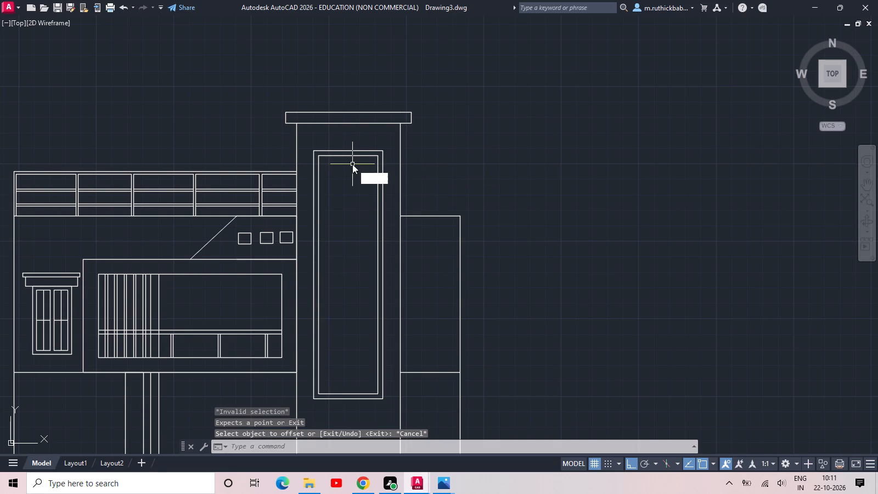
key("space")
left_click(346, 156)
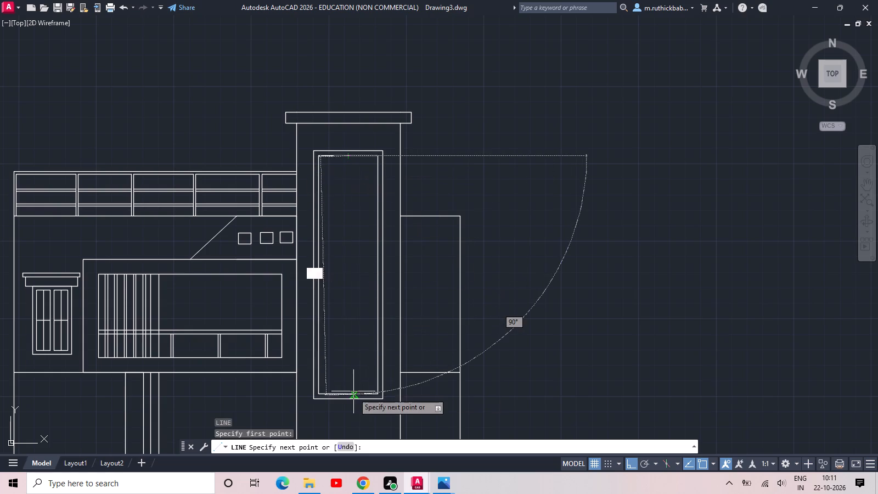
left_click(348, 392)
key("space")
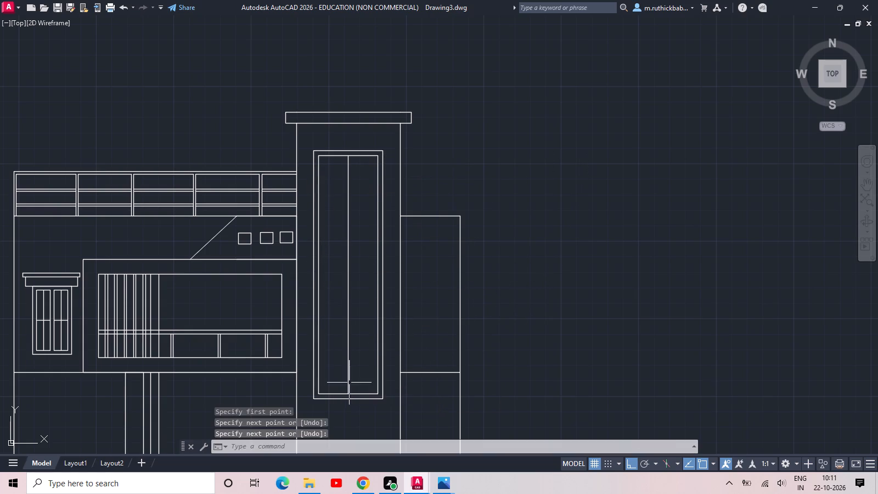
Offset the tall panel's vertical centre line 1" to each side to form a mullion.
scroll(352, 345, "up", 2)
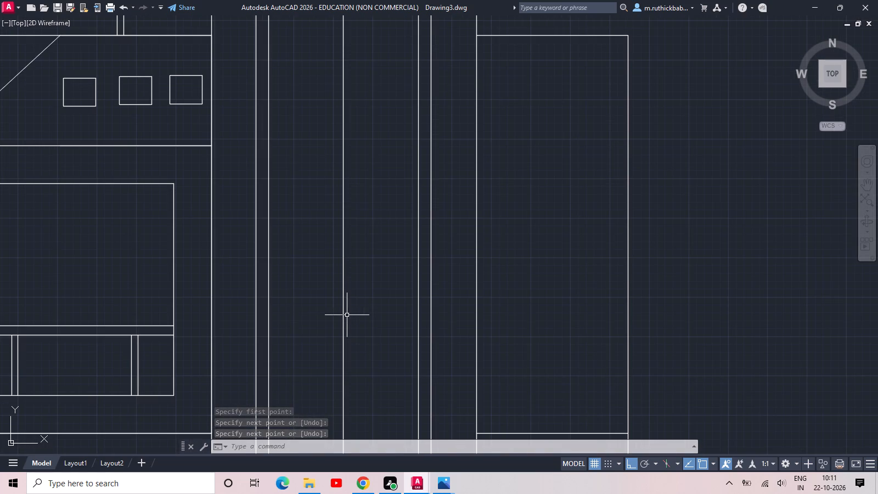
type("off")
key("space")
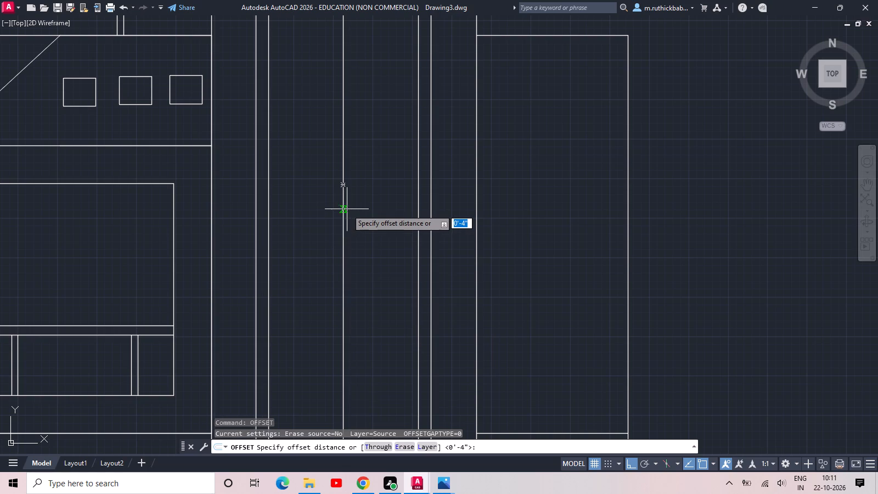
type("1")
key("space")
left_click(344, 216)
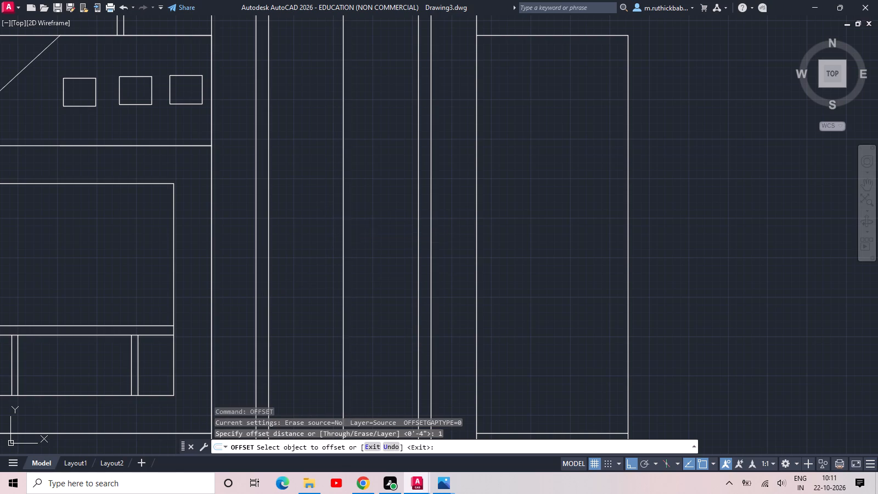
left_click(357, 214)
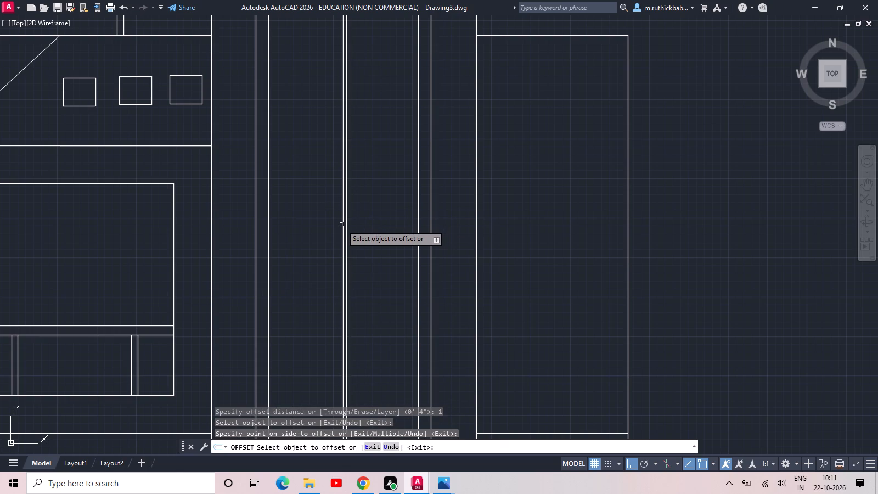
left_click(343, 223)
left_click(322, 224)
scroll(331, 223, "up", 2)
key("Escape")
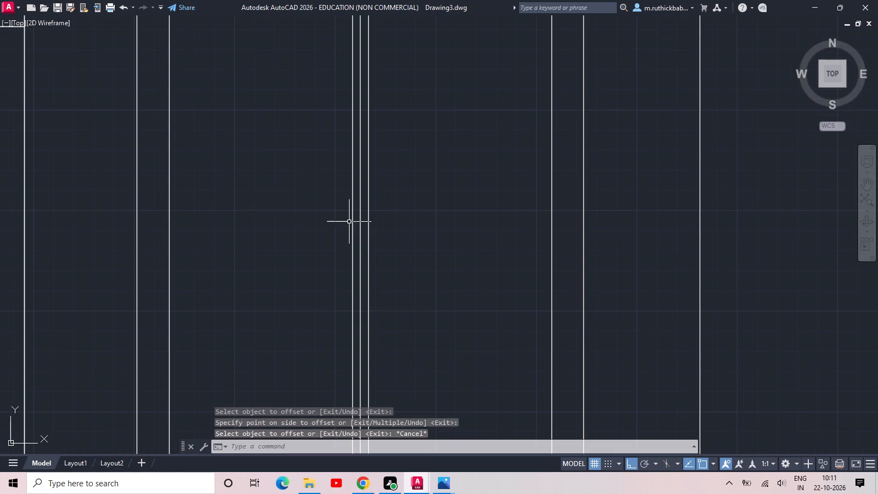
Erase the original centre line between the two mullion lines of the tall panel.
left_click(358, 218)
left_click(361, 217)
left_click(363, 217)
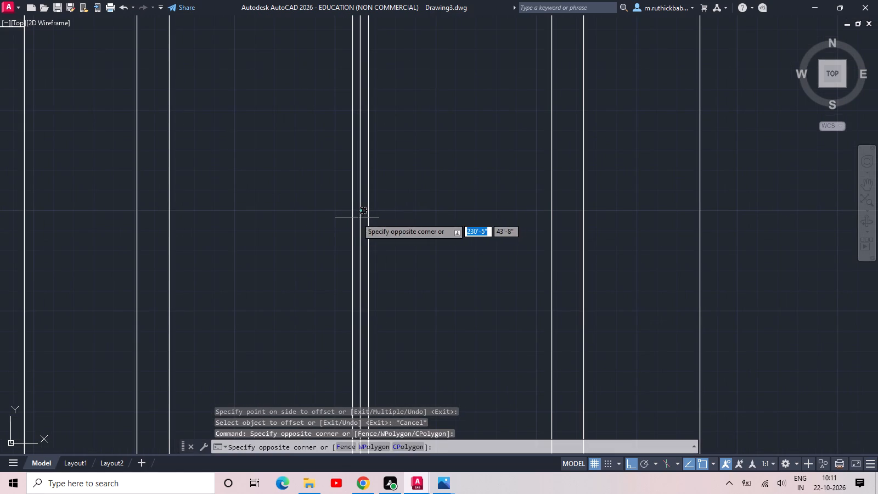
left_click(357, 217)
key("Delete")
Explode the inner frame rectangle of the tower's tall panel into separate lines.
scroll(357, 217, "down", 3)
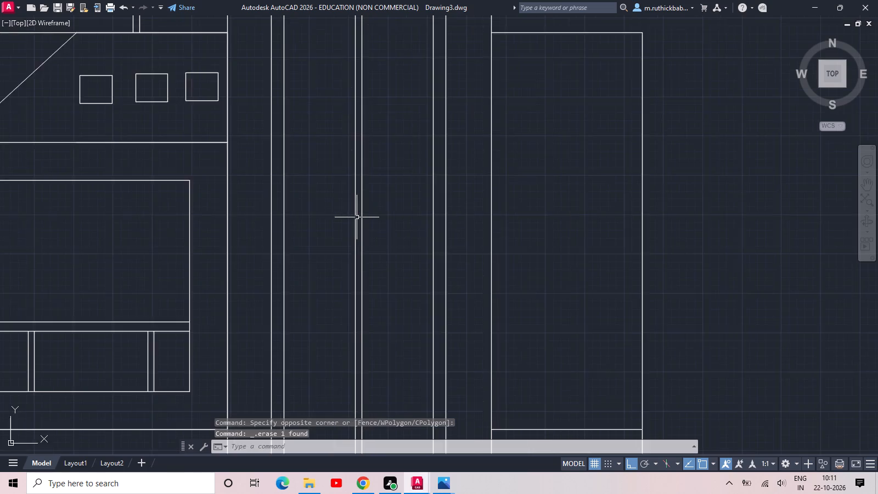
scroll(357, 217, "down", 1)
middle_click_drag(354, 197, 362, 257)
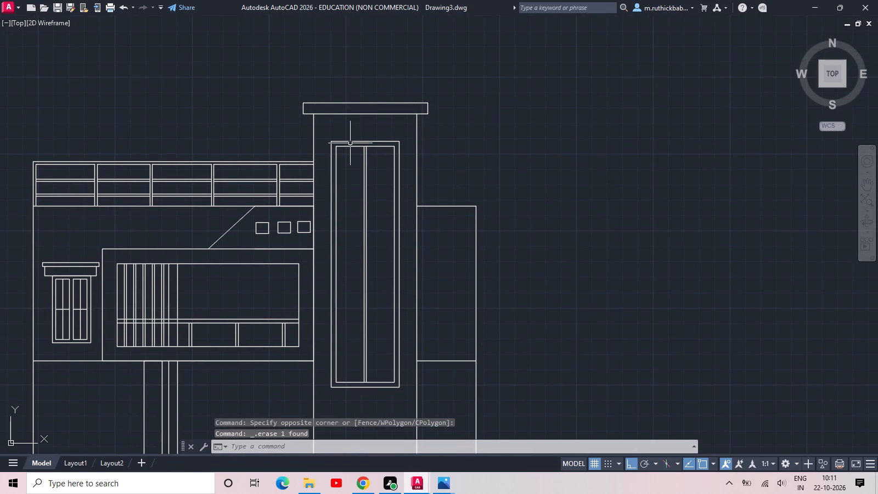
scroll(350, 143, "up", 2)
left_click(351, 155)
left_click(338, 141)
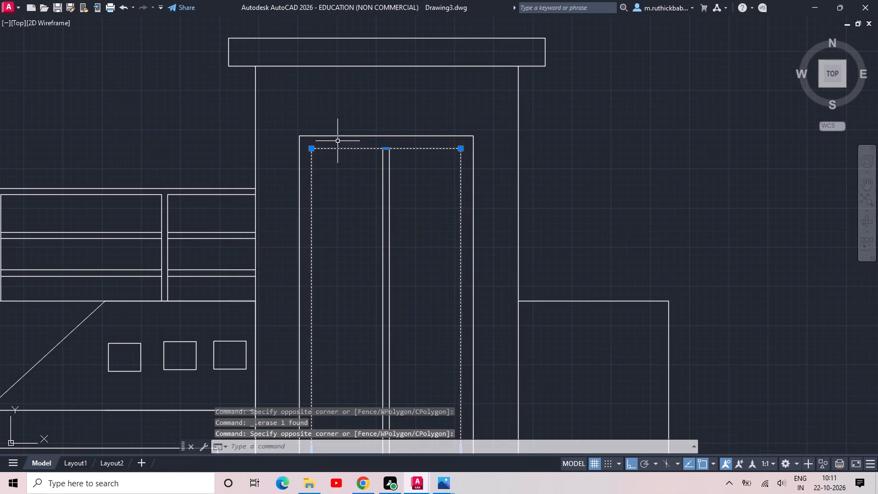
type("x")
key("space")
left_click(346, 158)
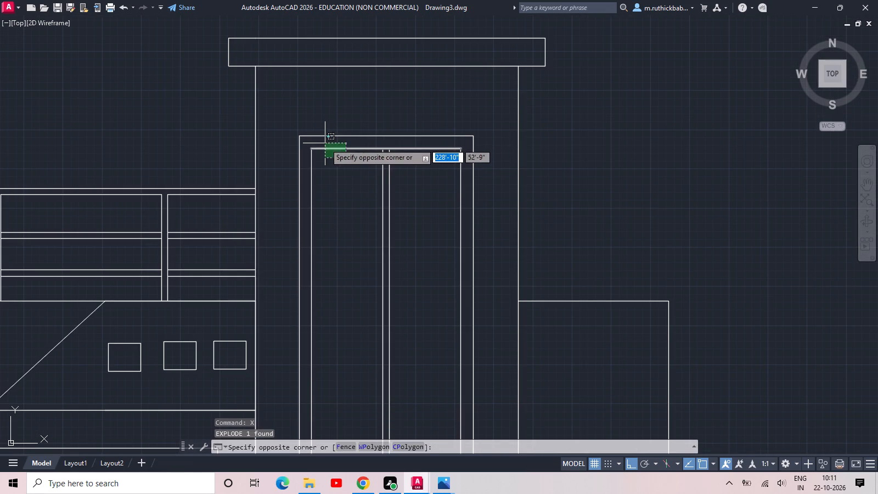
left_click(325, 143)
key("Escape")
Trim the inner frame's top edge between the two mullion lines.
scroll(389, 152, "up", 3)
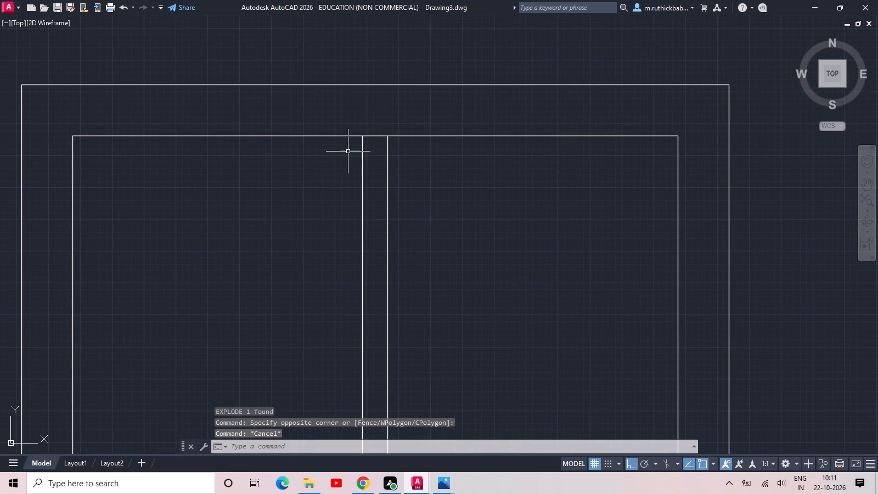
key("t")
type("r")
key("space")
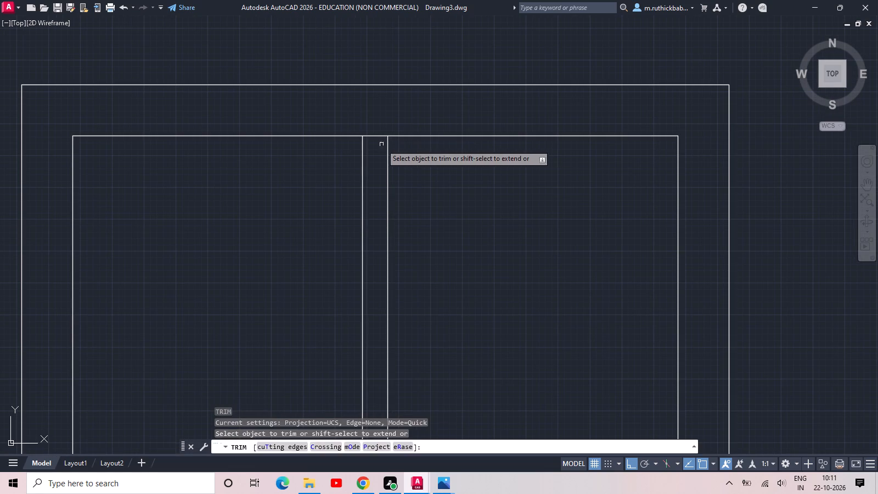
left_click(376, 147)
left_click(369, 126)
key("Escape")
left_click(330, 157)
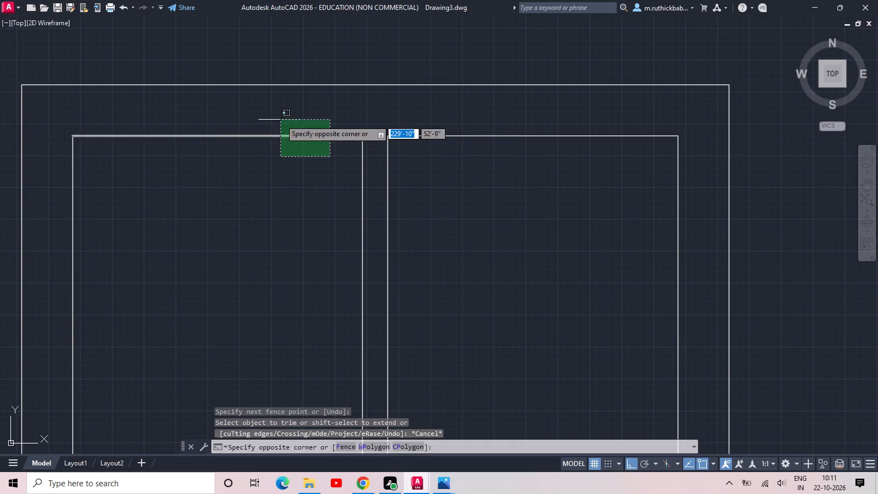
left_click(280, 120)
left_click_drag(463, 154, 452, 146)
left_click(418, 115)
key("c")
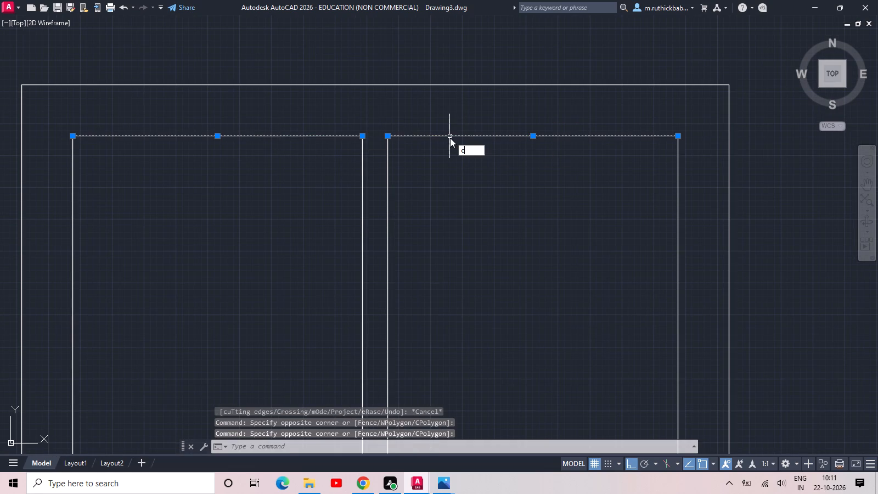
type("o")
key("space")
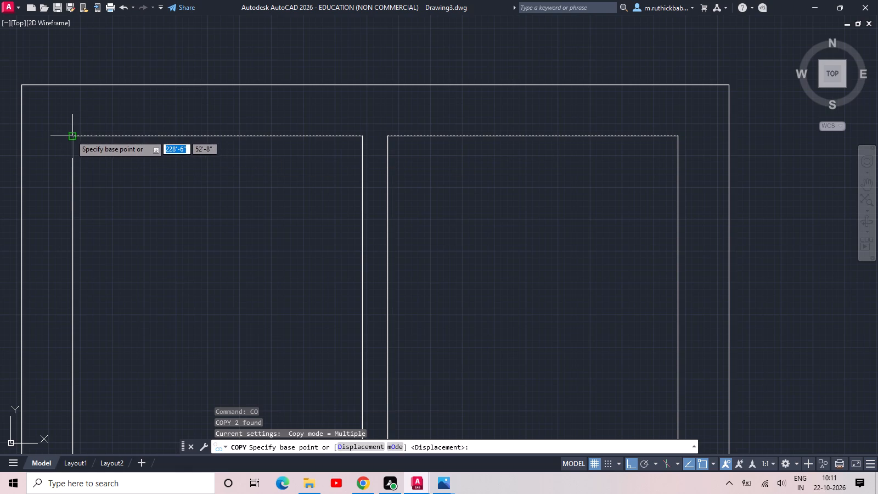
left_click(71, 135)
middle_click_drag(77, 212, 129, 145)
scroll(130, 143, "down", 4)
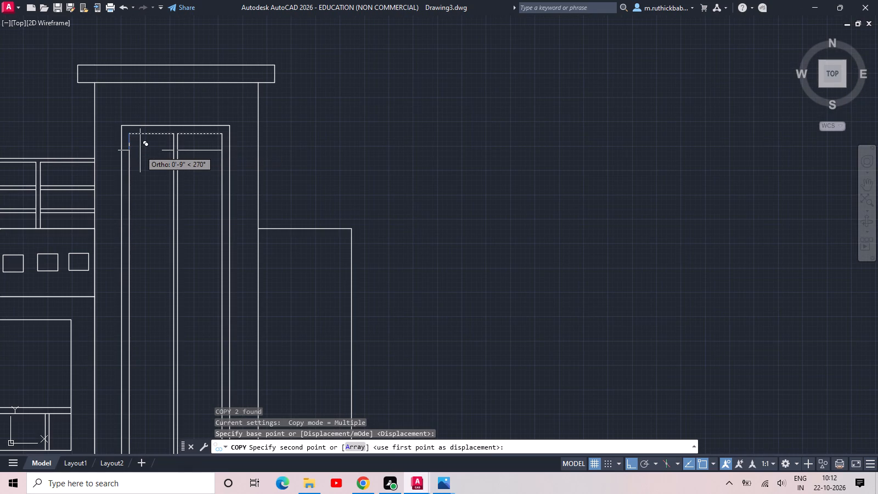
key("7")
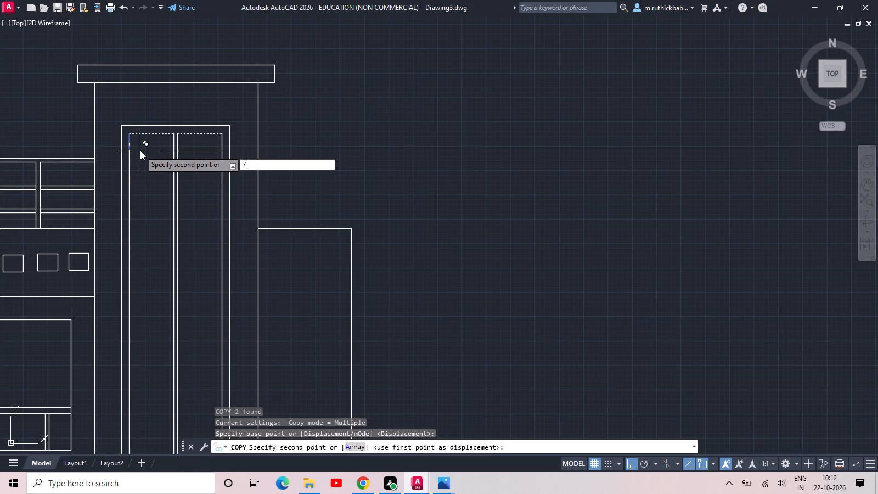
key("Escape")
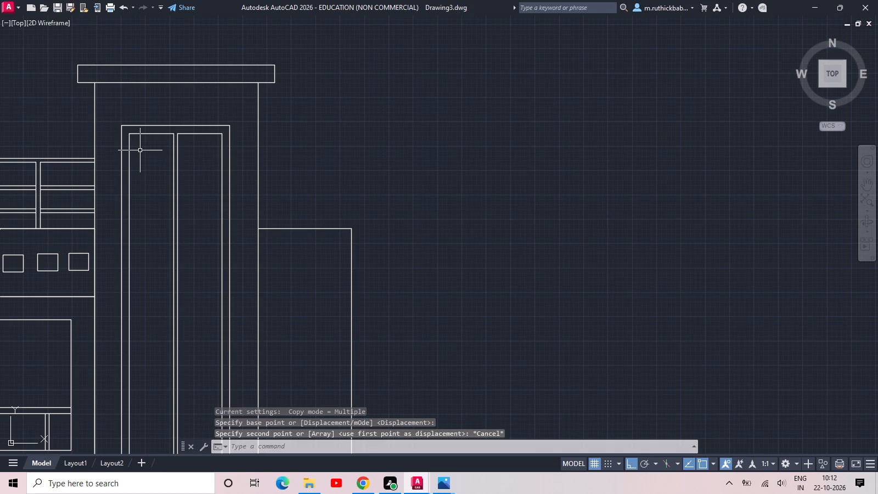
Copy the inner frame's two top edge segments as a 7-item array fitted down to the frame's bottom corner.
left_click(151, 141)
left_click(144, 130)
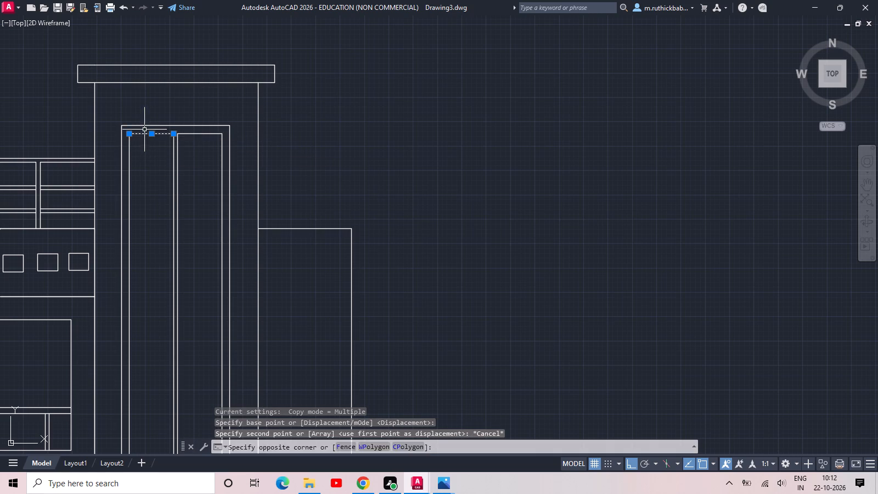
left_click(202, 137)
left_click(199, 131)
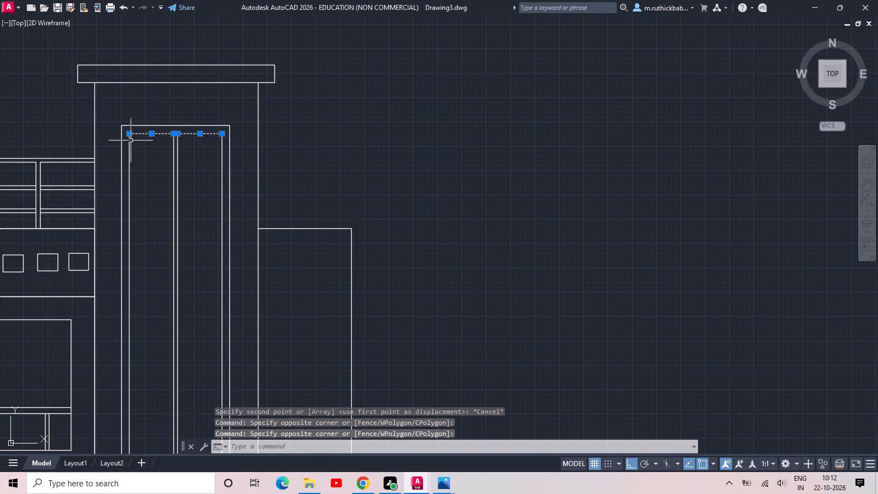
key("space")
left_click(128, 131)
type("arr 7")
key("space")
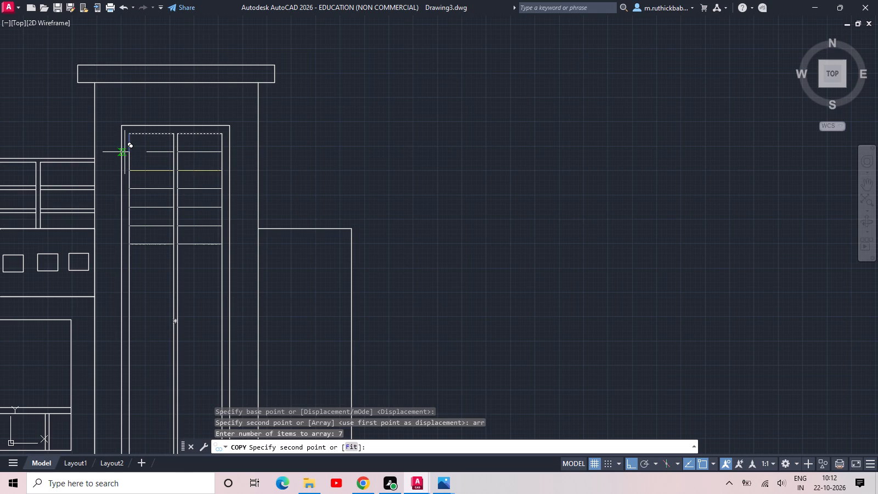
type("f")
key("space")
middle_click_drag(126, 181, 151, 90)
scroll(168, 64, "down", 2)
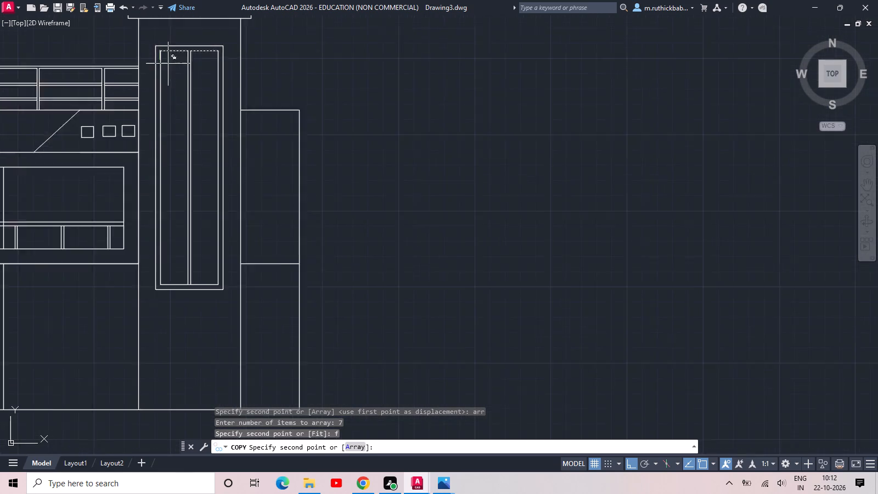
scroll(157, 223, "up", 4)
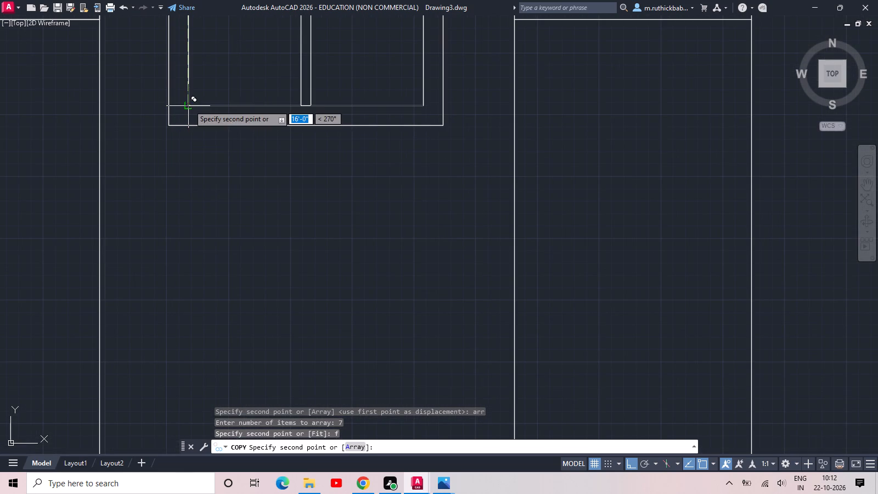
left_click(189, 105)
key("Escape")
Offset the first crossbar below the top of the tall tower panel 2 inches downward in both columns.
scroll(235, 79, "down", 2)
middle_click_drag(235, 73, 206, 297)
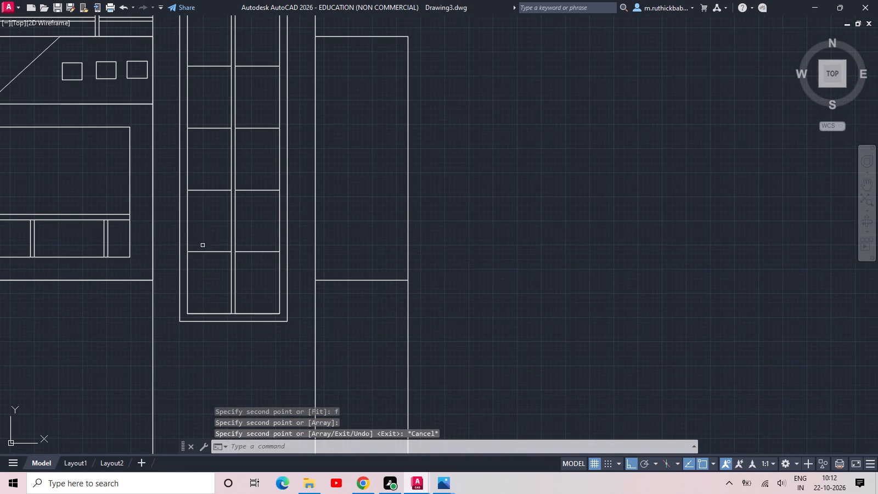
middle_click(201, 307)
scroll(201, 310, "down", 1)
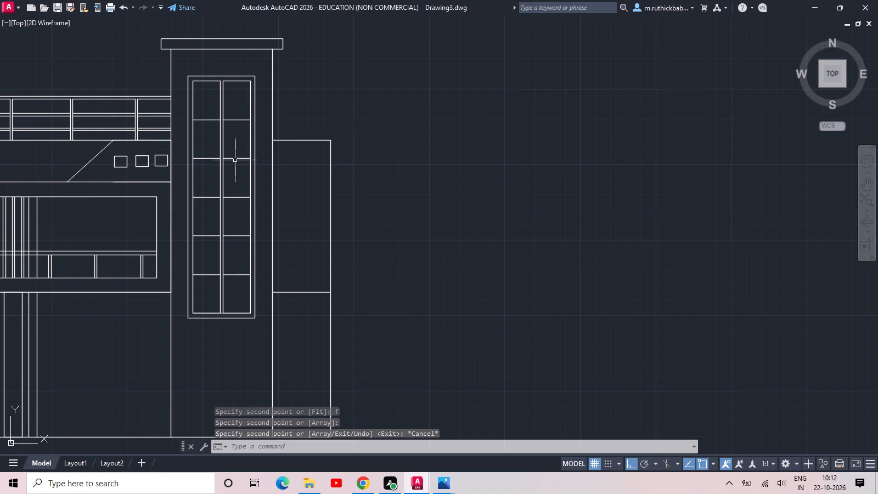
type("off")
key("space")
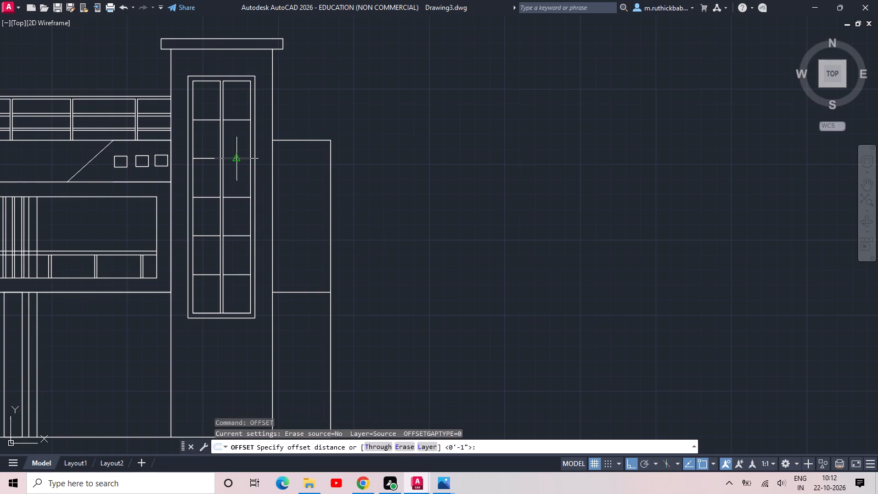
key("2")
key("space")
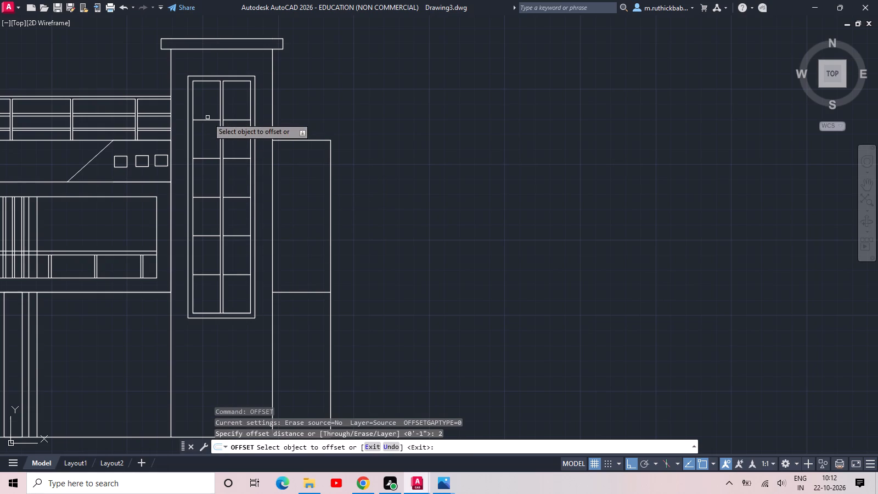
left_click(209, 120)
left_click(209, 126)
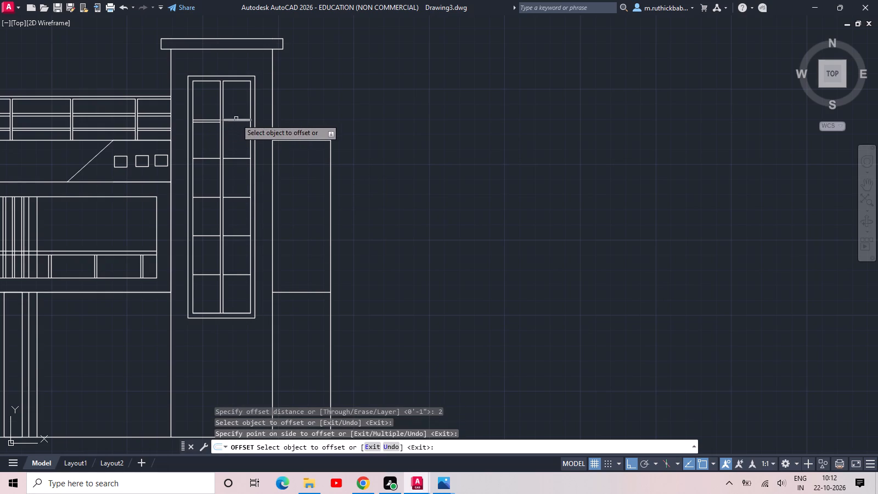
left_click(237, 121)
left_click(237, 130)
Offset the second and third crossbars of the tall panel 2 inches downward in both columns.
left_click(238, 159)
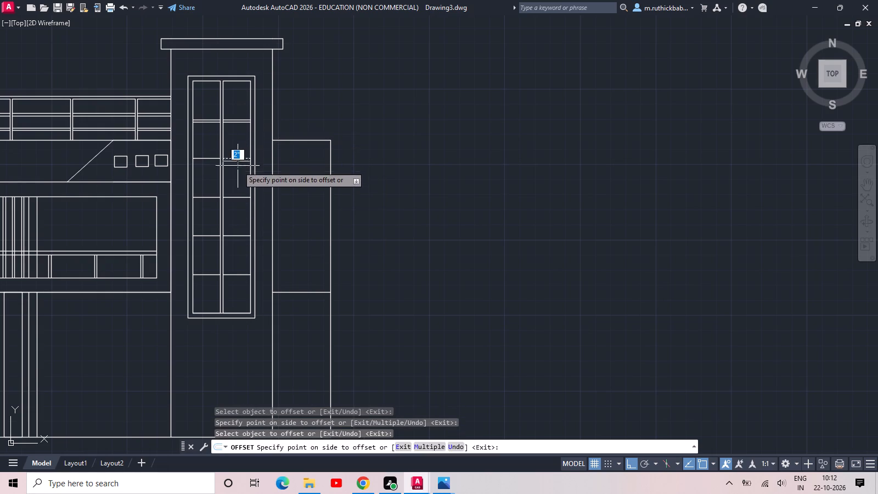
left_click(238, 166)
left_click(212, 158)
left_click(212, 167)
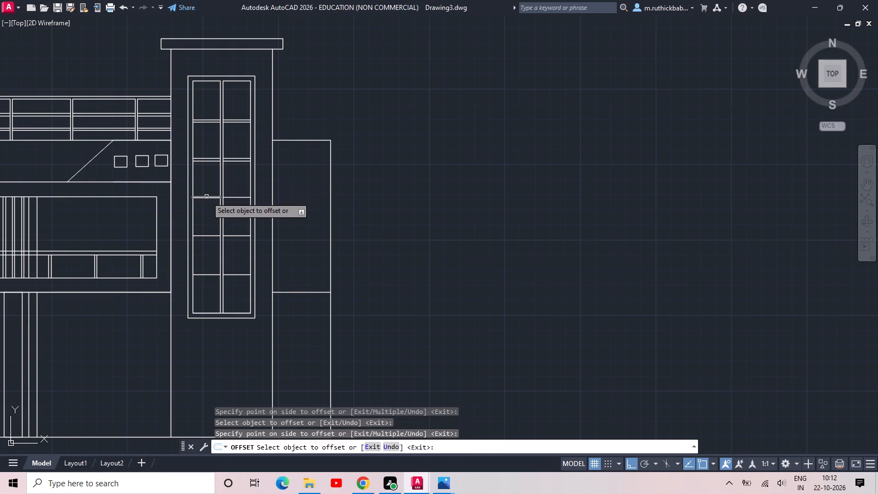
left_click_drag(206, 197, 206, 206)
left_click(206, 206)
left_click(235, 198)
left_click(236, 206)
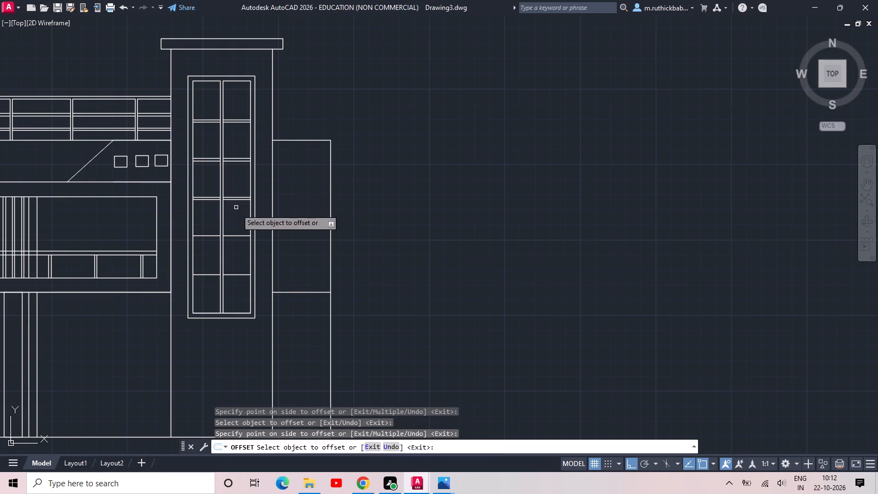
Offset the fourth crossbar in the tall panel's left column 2 inches upward.
left_click(207, 236)
left_click(207, 240)
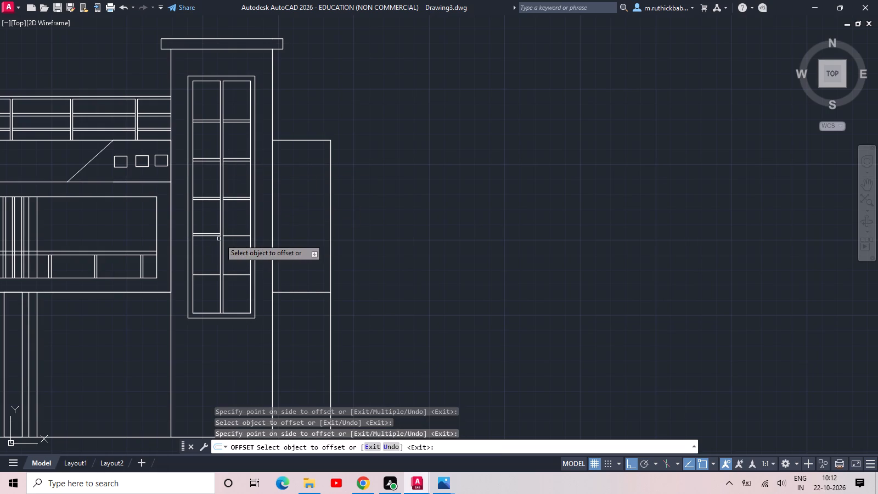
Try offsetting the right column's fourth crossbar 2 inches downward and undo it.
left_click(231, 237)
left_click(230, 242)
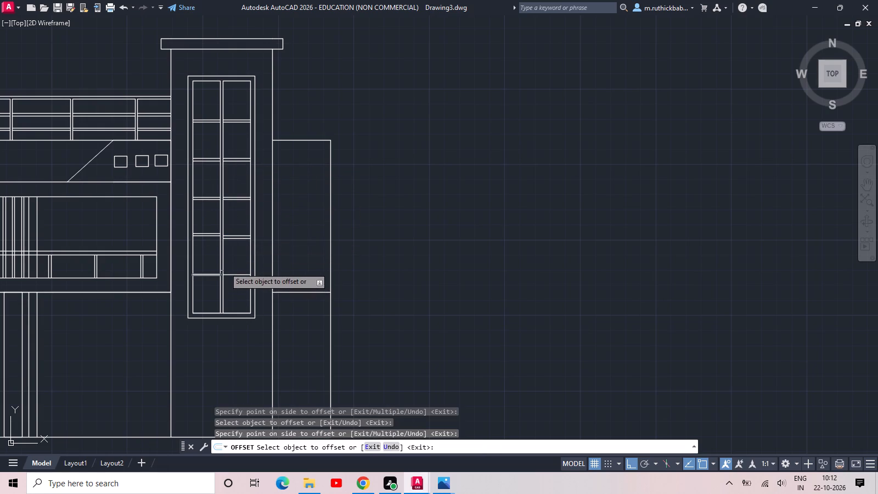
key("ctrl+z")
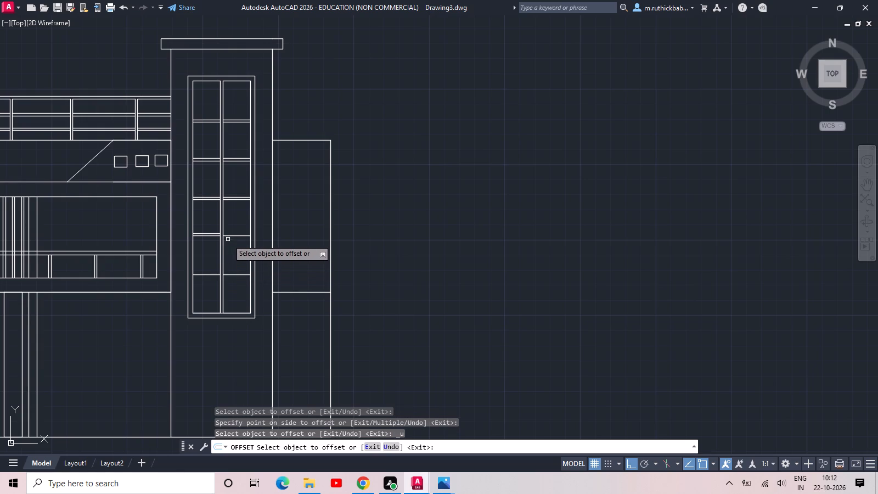
Offset the right column's fourth crossbar and both columns' fifth crossbars 2 inches upward.
left_click(229, 237)
left_click(230, 231)
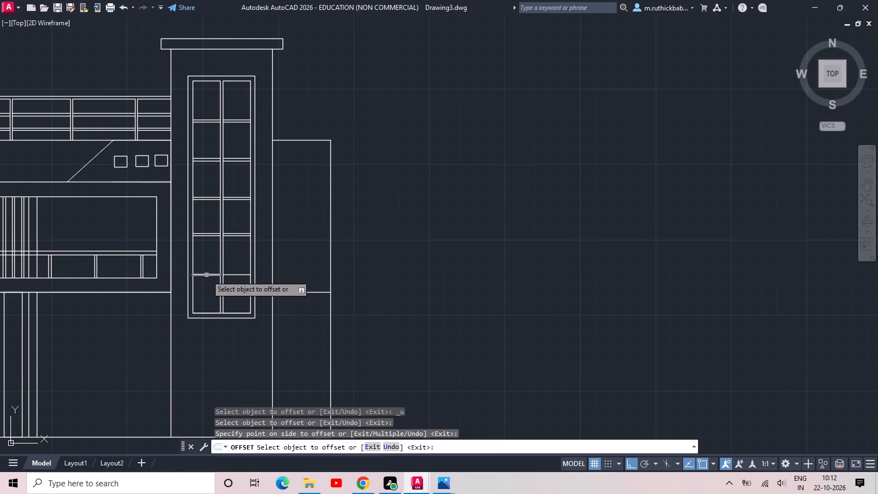
left_click(206, 276)
left_click(207, 278)
left_click(239, 275)
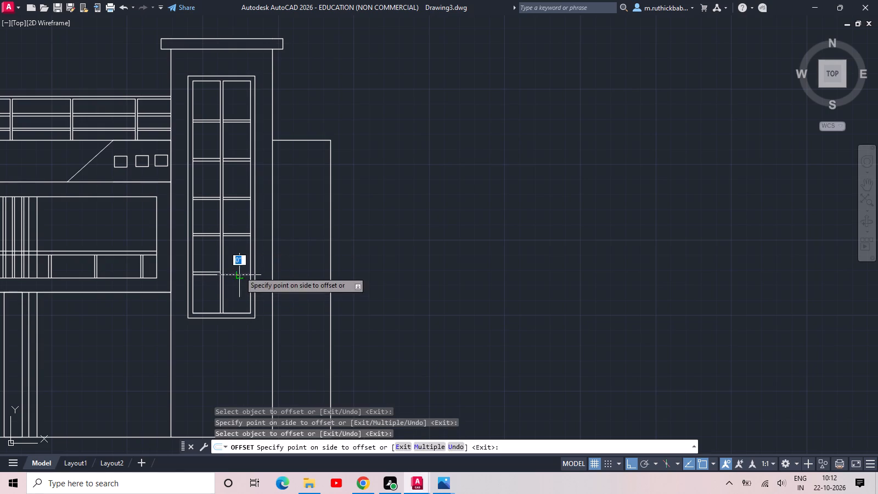
left_click(239, 270)
key("Escape")
Save the drawing in Documents under the file name "2 elevation".
scroll(247, 227, "down", 1)
middle_click(247, 226)
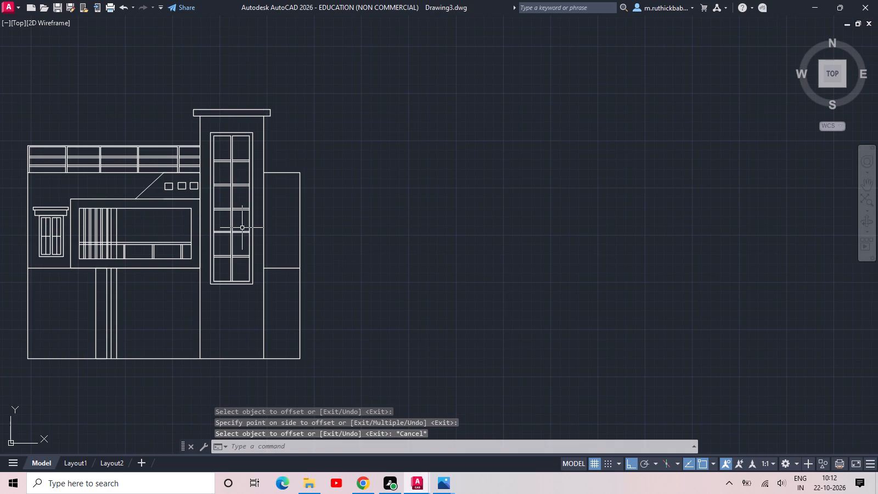
key("ctrl+s")
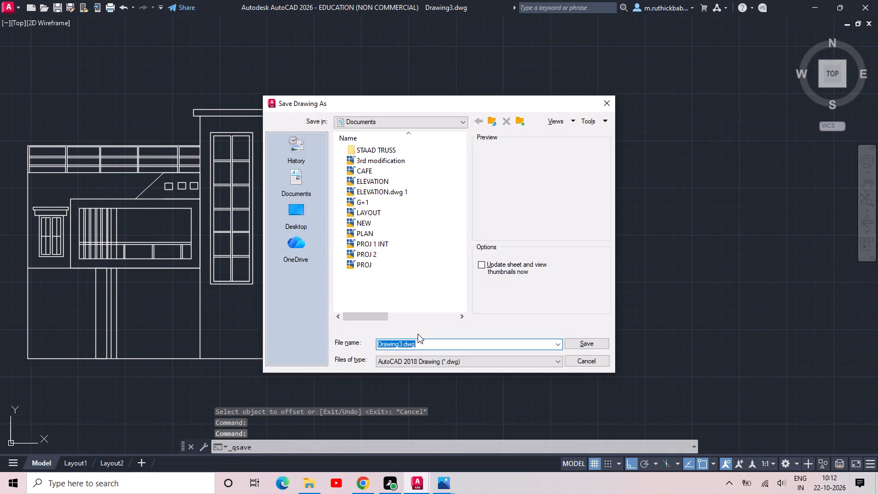
left_click_drag(418, 343, 401, 345)
left_click_drag(391, 346, 372, 351)
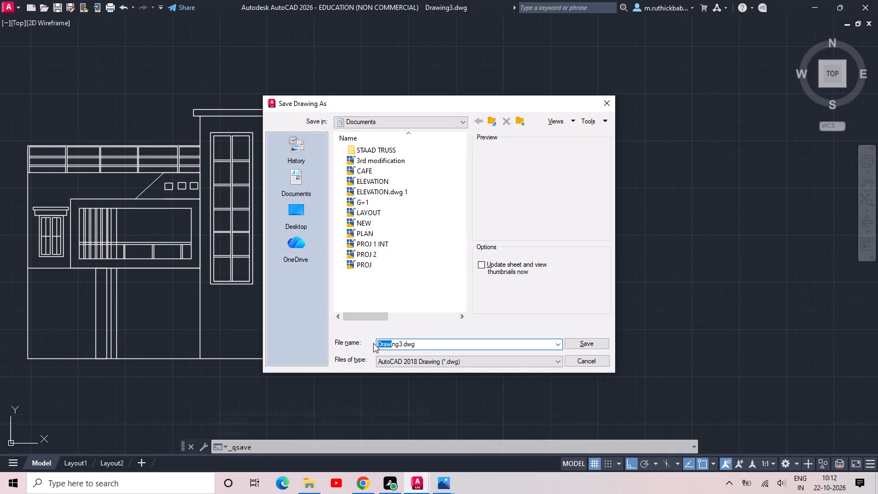
left_click_drag(374, 343, 426, 344)
left_click_drag(427, 345, 364, 346)
key("BackSpace")
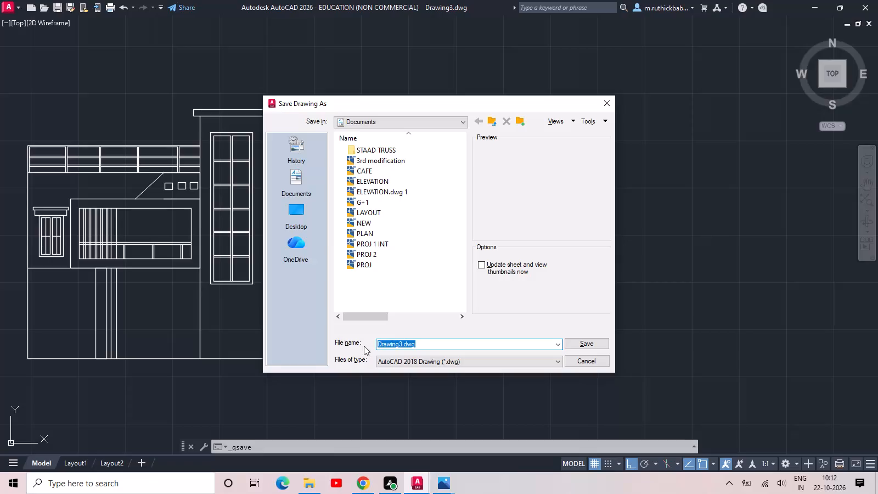
type("2")
key("space")
type("elevation")
key("Return")
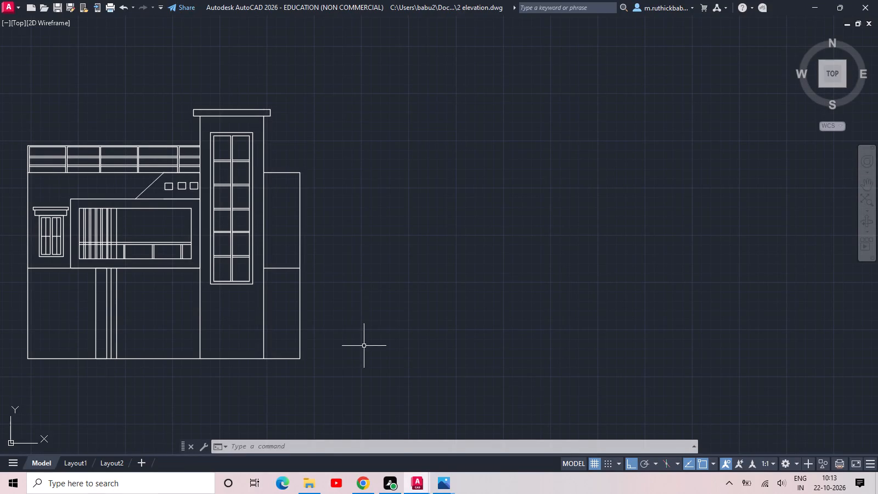
Draw a horizontal line across the ground floor from the right outer wall to the left outer wall, below the first-floor line.
middle_click_drag(312, 302, 351, 288)
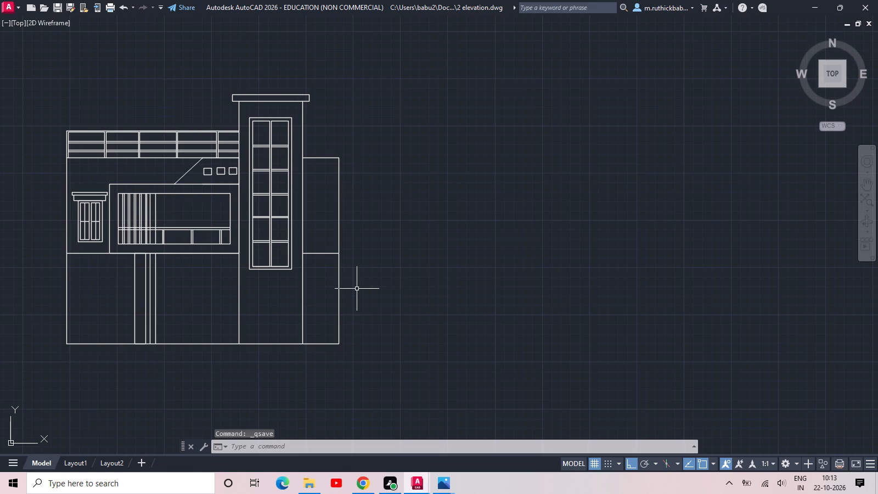
middle_click_drag(292, 310, 444, 286)
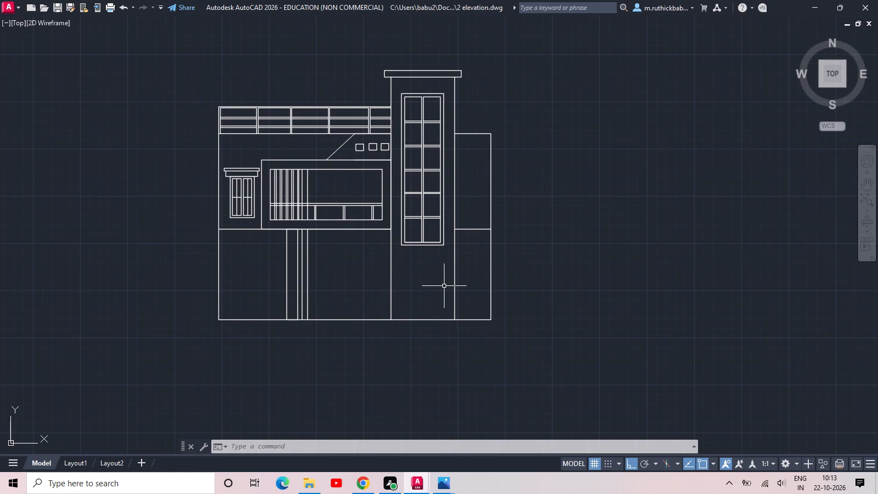
type("l")
key("space")
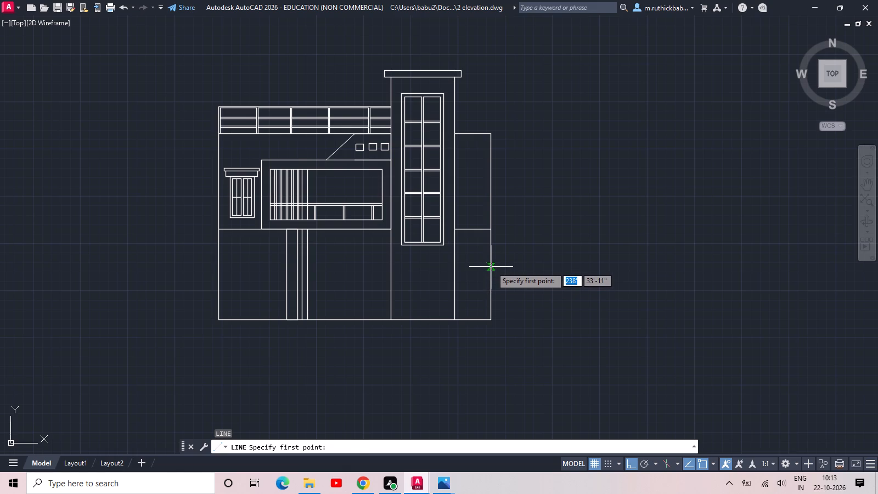
left_click(491, 266)
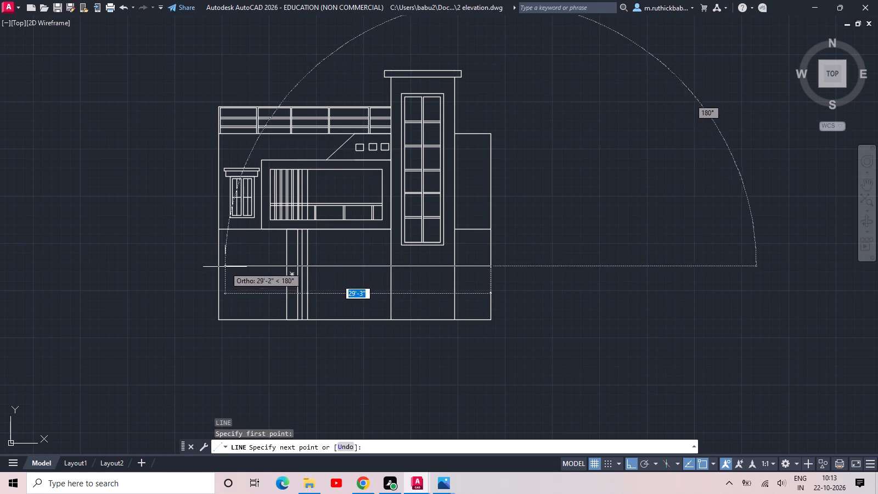
left_click(220, 266)
key("Escape")
key("Escape")
Offset the sloped line and the top edge beside the three small square openings 2 inches inward.
middle_click_drag(322, 262, 277, 297)
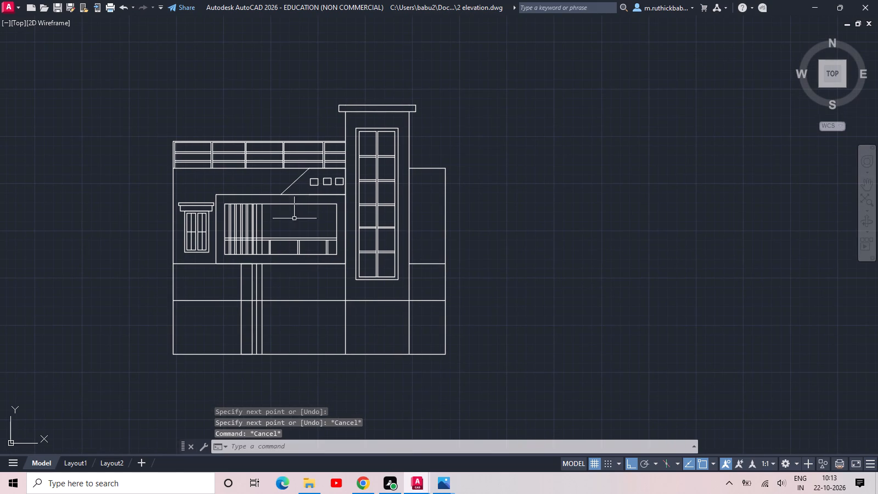
scroll(296, 185, "up", 3)
middle_click(308, 181)
middle_click_drag(308, 181, 301, 211)
scroll(301, 211, "up", 1)
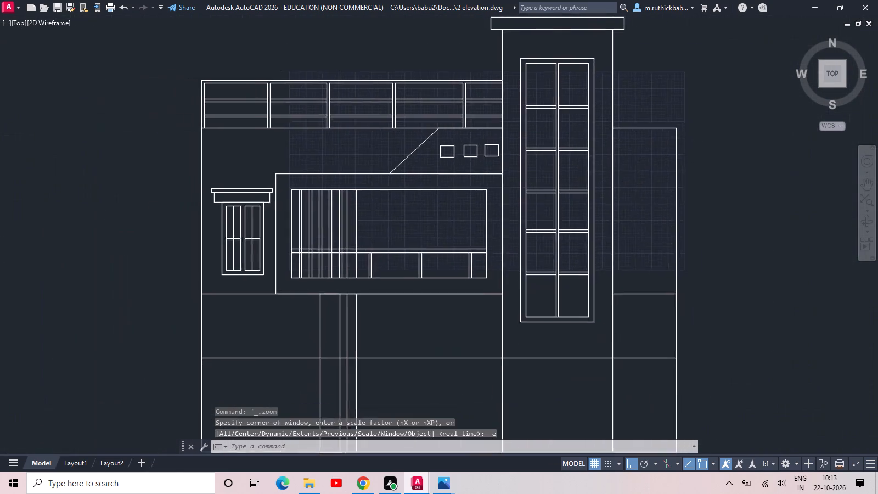
middle_click_drag(522, 121, 386, 194)
scroll(387, 183, "up", 1)
scroll(387, 183, "down", 1)
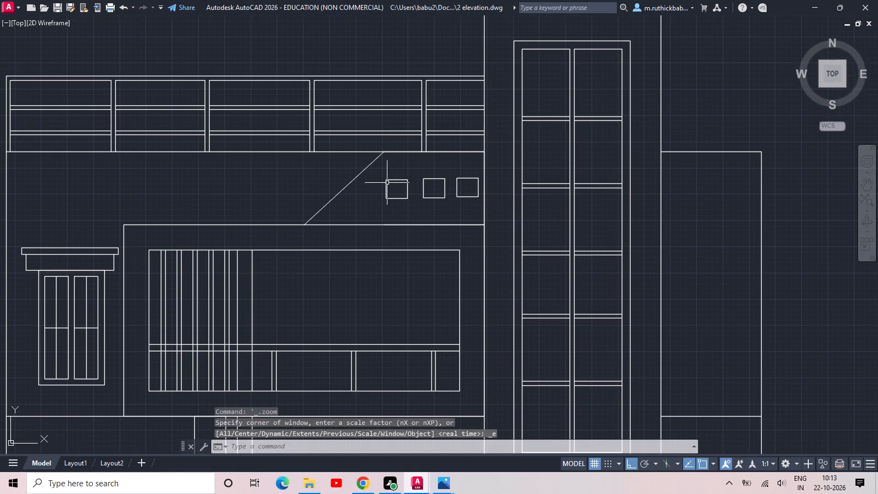
type("off")
key("space")
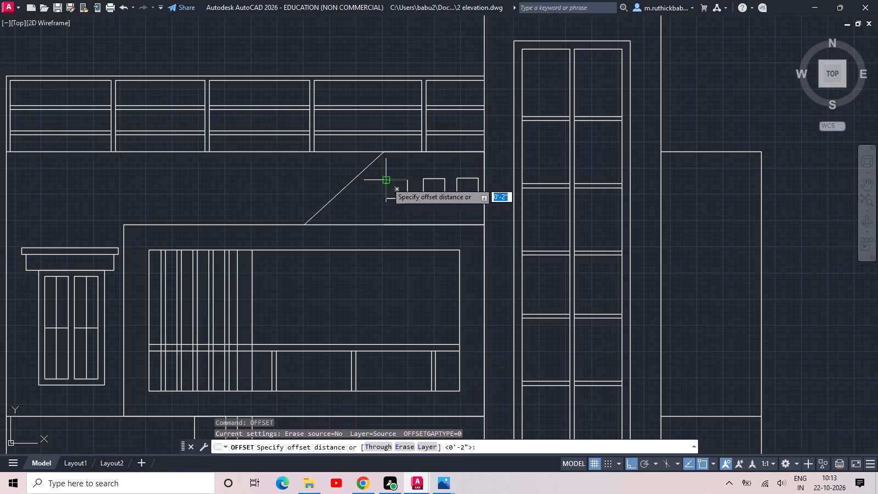
key("2")
key("space")
left_click(353, 178)
left_click(363, 188)
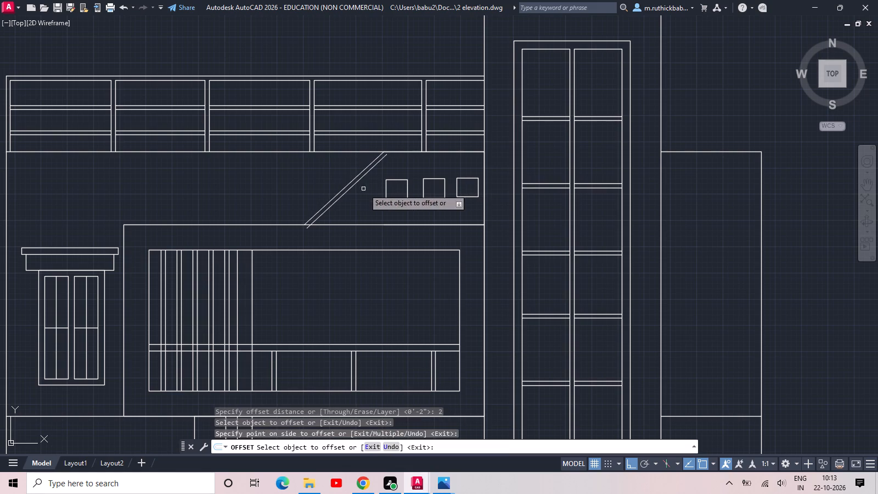
left_click(407, 152)
left_click(407, 159)
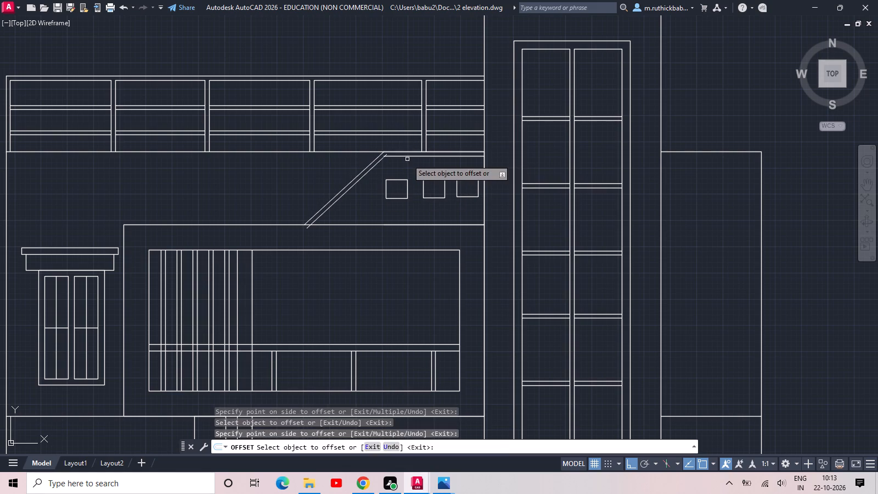
key("Escape")
Trim the sloped band's inner lines at their upper corner and where the slope crosses the lower horizontal edge.
scroll(387, 146, "up", 5)
type("tr")
key("space")
key("space")
left_click(417, 155)
left_click(374, 176)
scroll(361, 177, "down", 1)
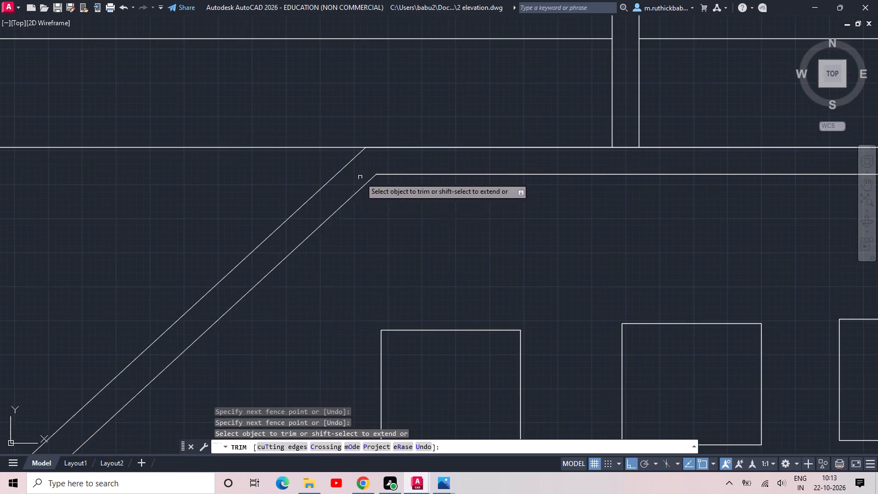
middle_click_drag(247, 306, 533, 134)
middle_click_drag(403, 284, 603, 119)
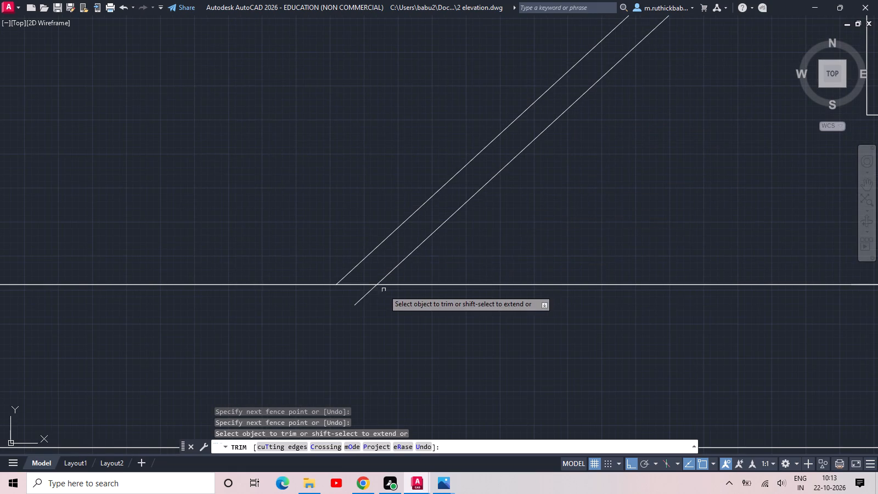
left_click(370, 291)
key("Escape")
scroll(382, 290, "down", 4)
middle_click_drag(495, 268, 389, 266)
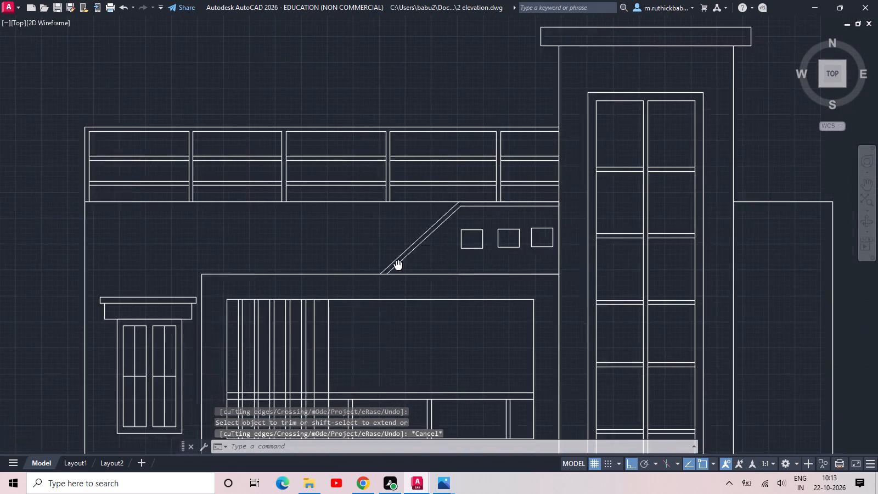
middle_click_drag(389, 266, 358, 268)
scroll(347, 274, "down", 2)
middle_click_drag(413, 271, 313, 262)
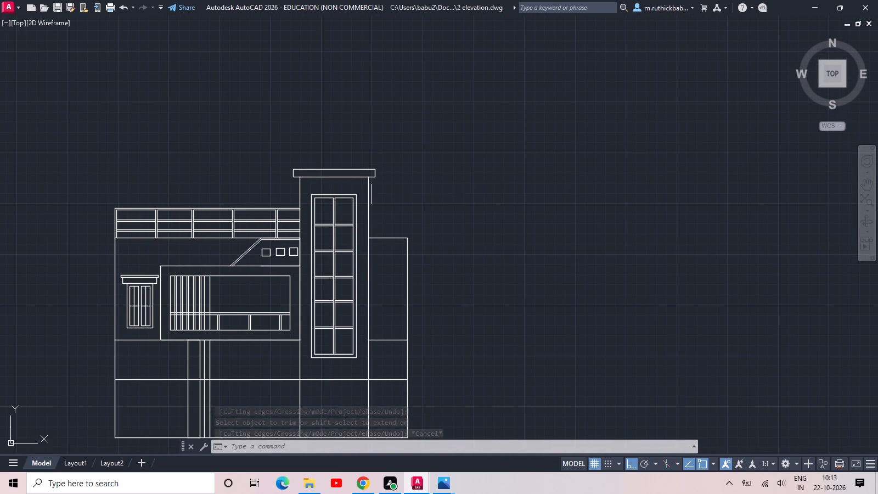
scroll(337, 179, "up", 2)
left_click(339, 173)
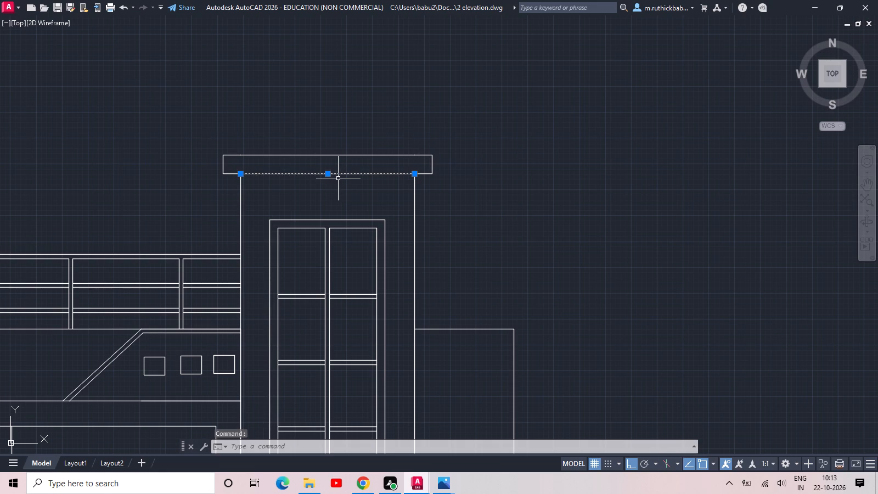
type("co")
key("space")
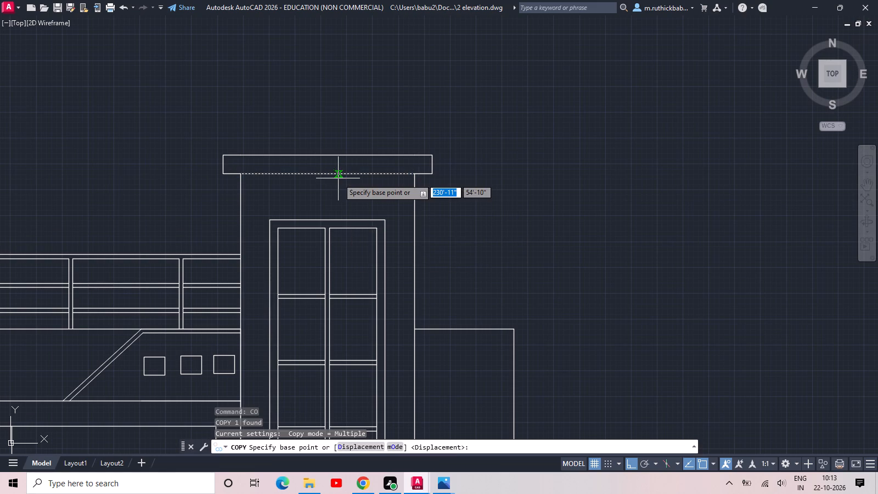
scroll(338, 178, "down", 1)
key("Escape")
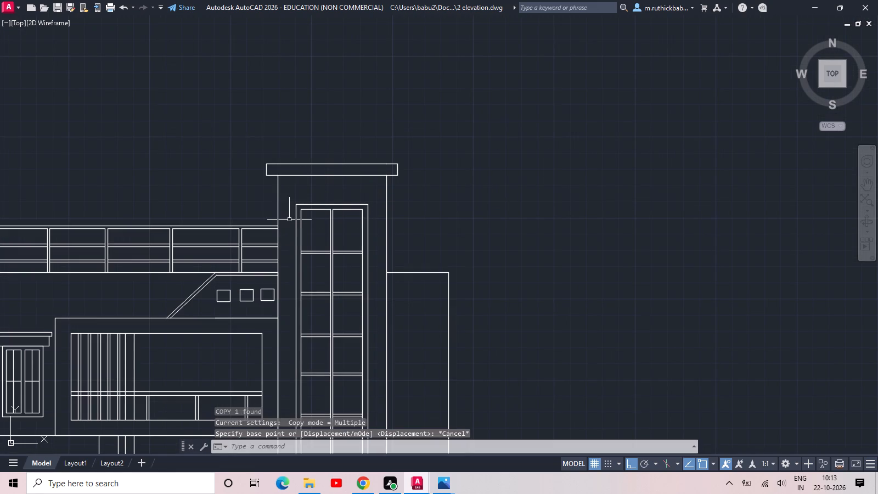
Copy the line under the tower's roof slab downward as a 15-item array fitted to the horizontal line across the ground floor.
left_click(324, 173)
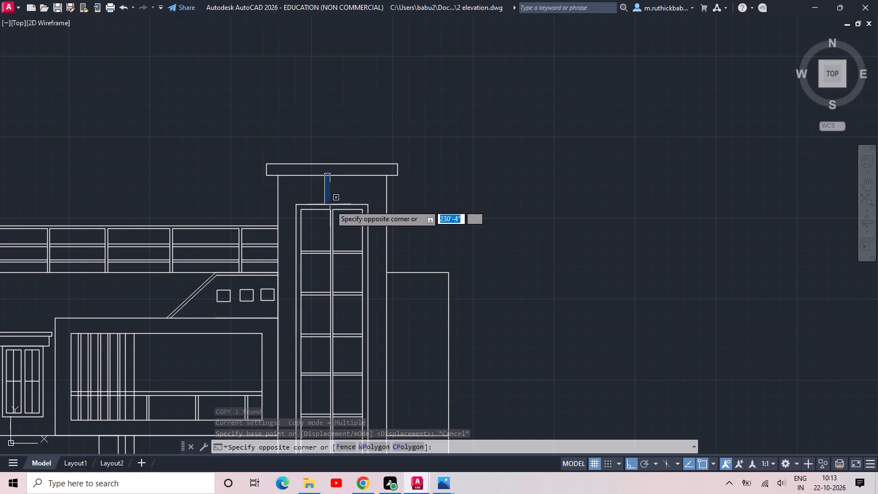
left_click(302, 186)
key("c")
key("o")
key("space")
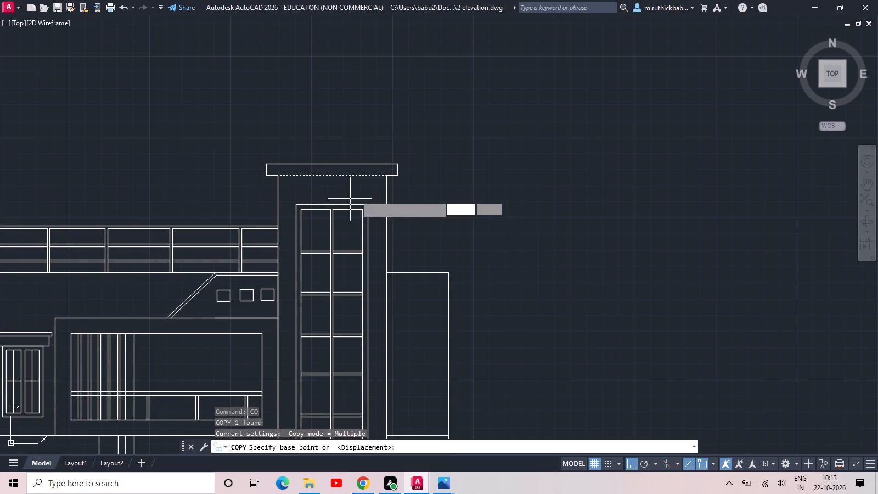
left_click(384, 177)
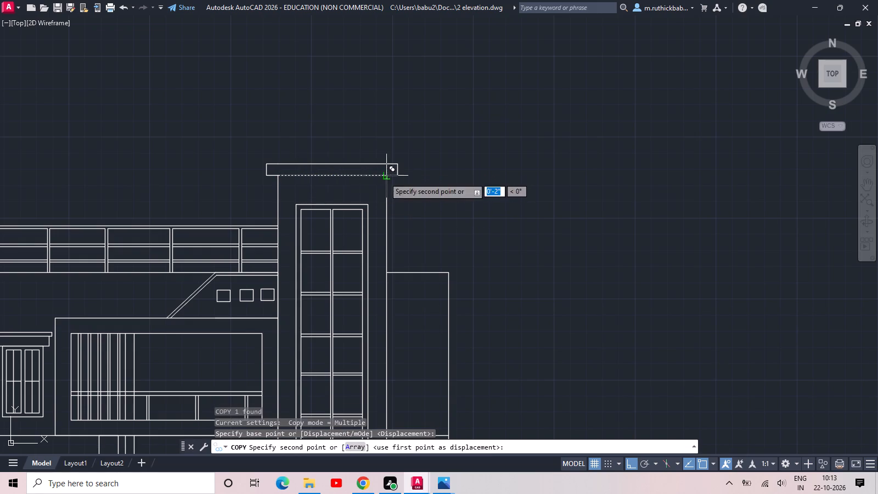
type("arr 15")
key("space")
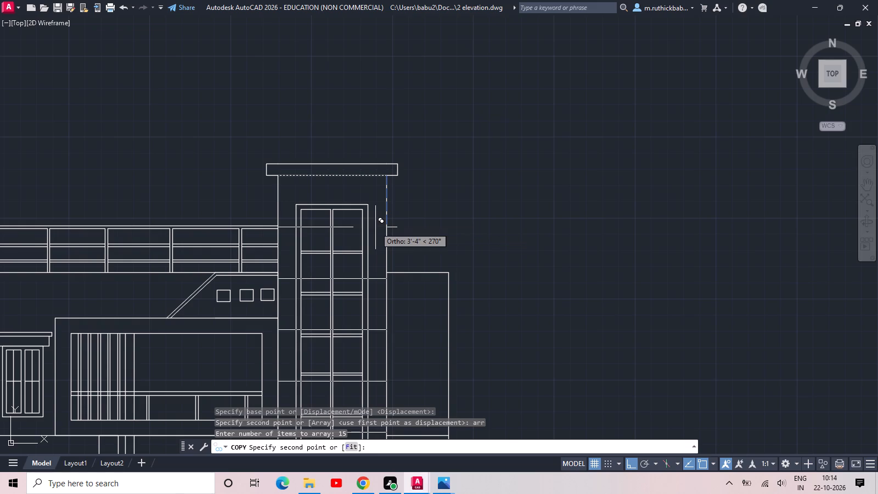
type("f")
key("space")
middle_click_drag(379, 257, 351, 81)
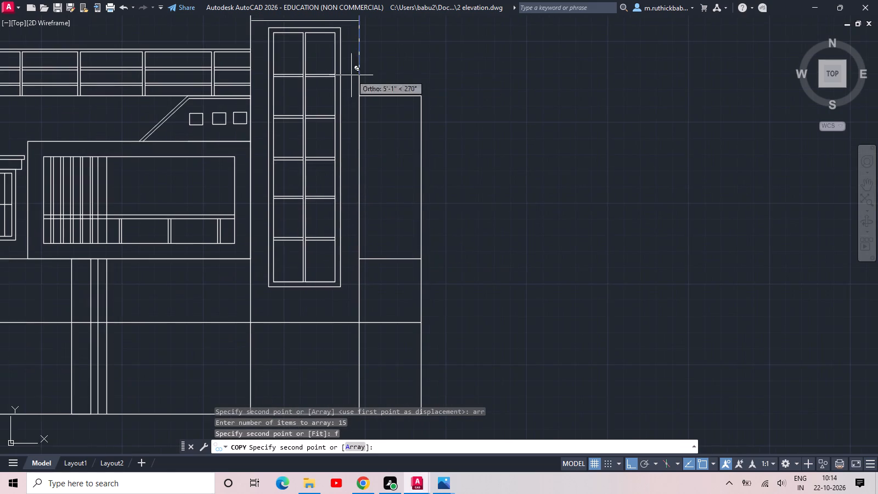
left_click(356, 324)
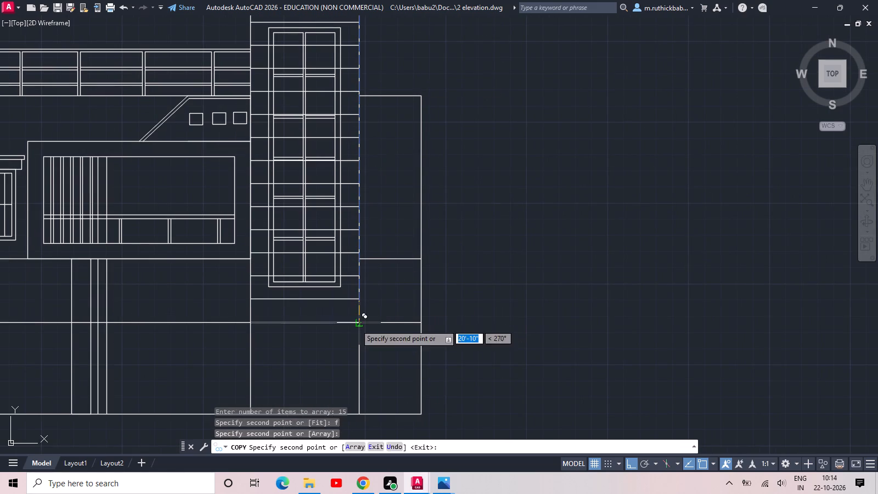
key("Escape")
key("Escape")
Trim the arrayed lines where they cross both vertical sides of the tower window's frame.
key("t")
key("r")
key("space")
key("space")
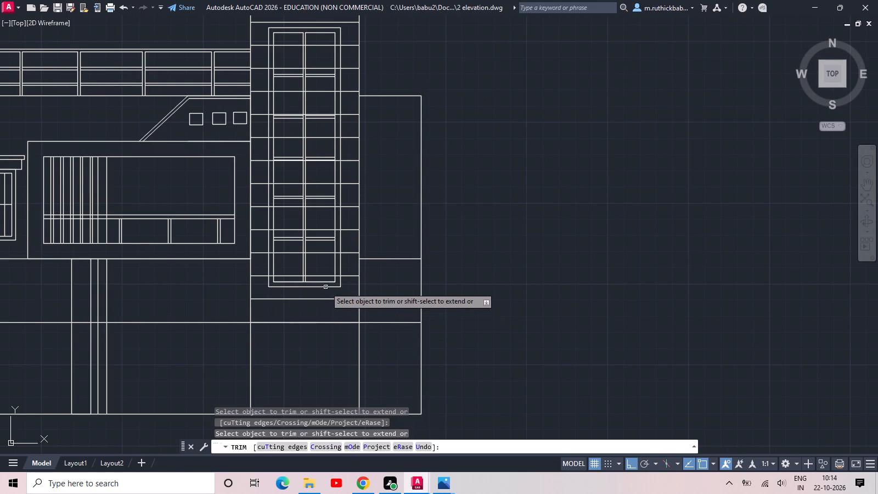
left_click(337, 282)
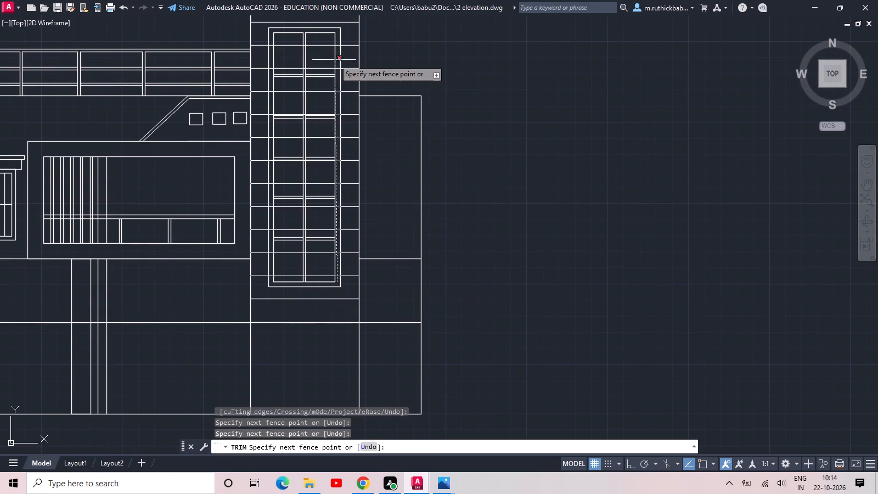
left_click(337, 38)
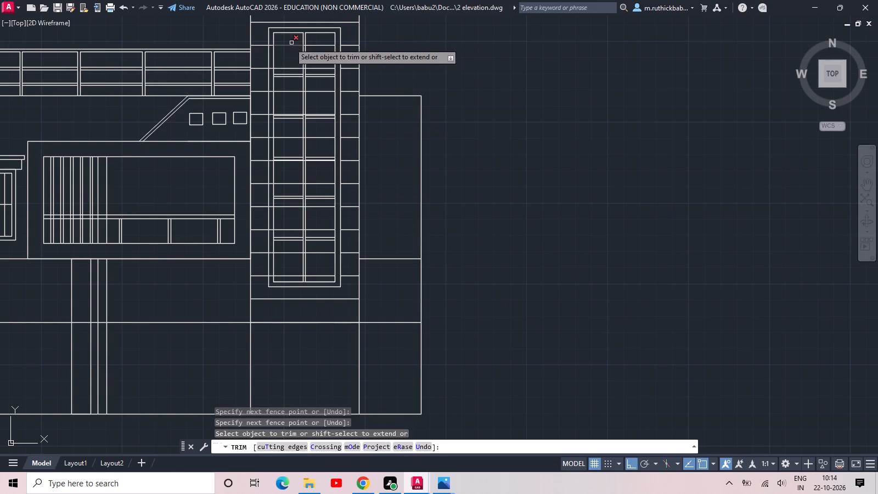
left_click(271, 38)
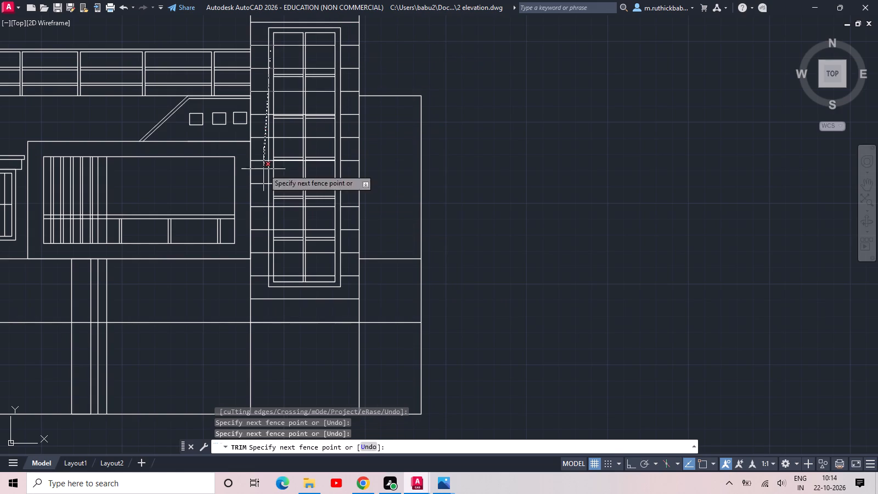
left_click(271, 280)
key("Escape")
Delete the leftover arrayed horizontal lines inside the tower's gridded window panel.
left_click(288, 38)
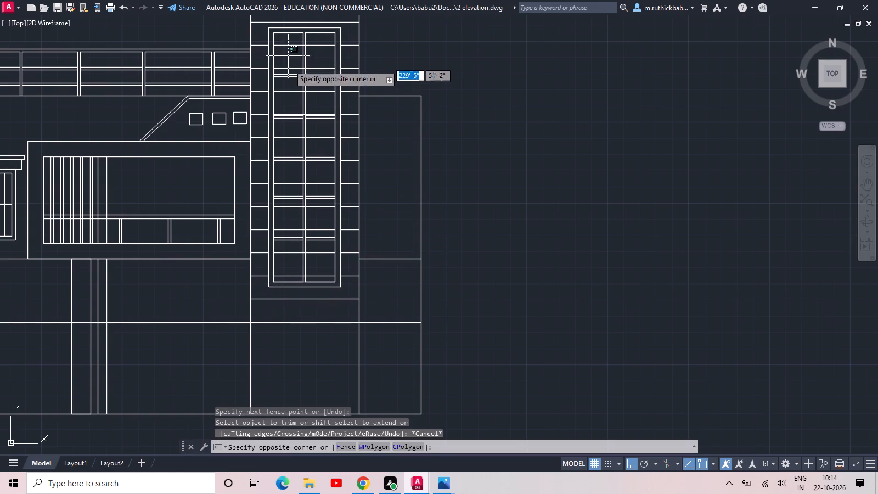
left_click(279, 72)
left_click_drag(295, 85, 294, 96)
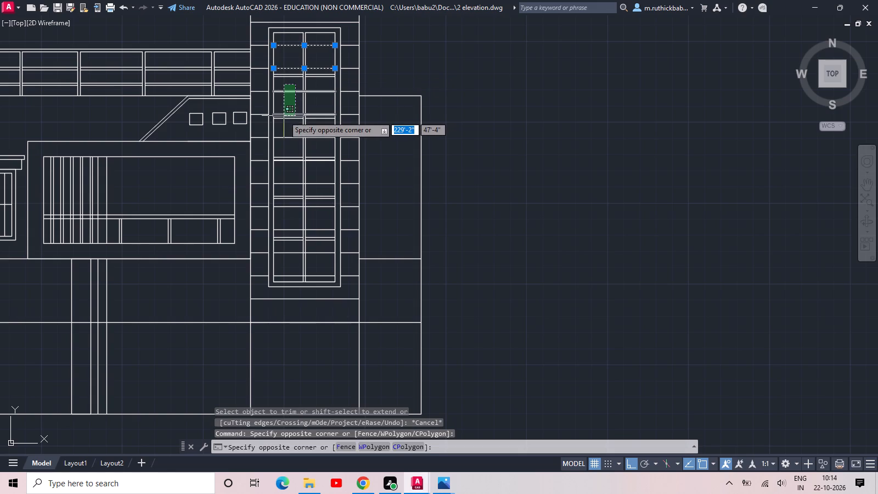
scroll(285, 113, "up", 3)
left_click(285, 121)
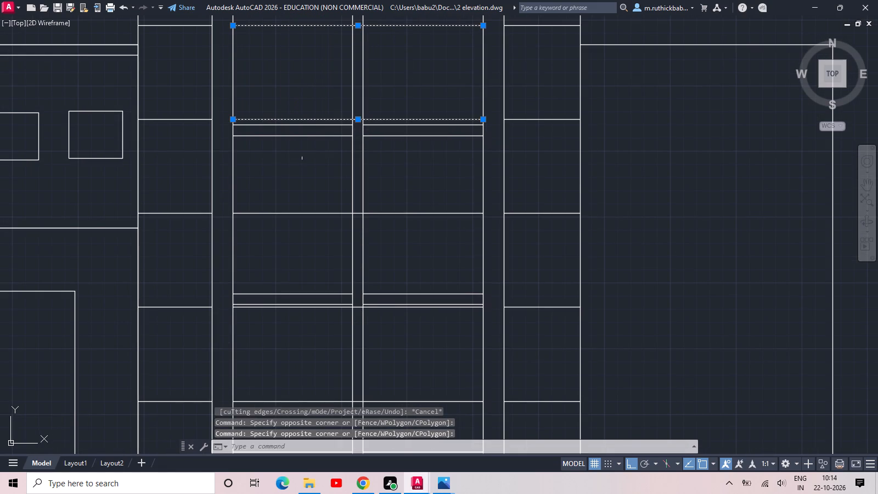
left_click_drag(307, 182, 304, 215)
left_click(284, 299)
middle_click_drag(295, 286, 317, 132)
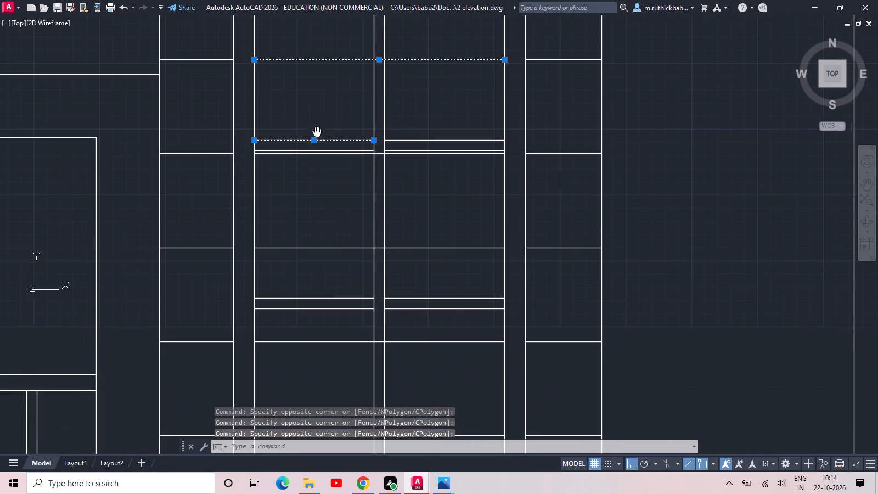
left_click_drag(333, 225, 330, 255)
left_click(308, 297)
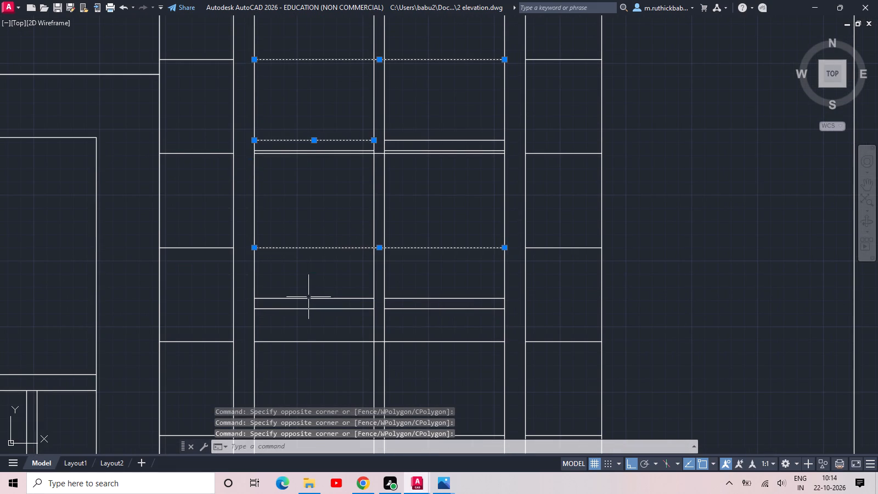
left_click_drag(322, 328, 316, 343)
left_click(297, 360)
scroll(307, 343, "down", 2)
middle_click_drag(317, 334, 308, 188)
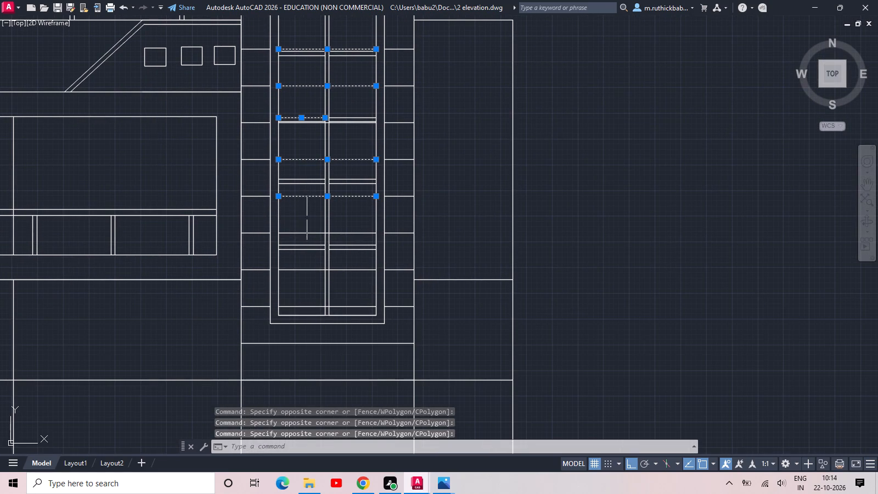
left_click_drag(311, 221, 305, 235)
left_click(291, 241)
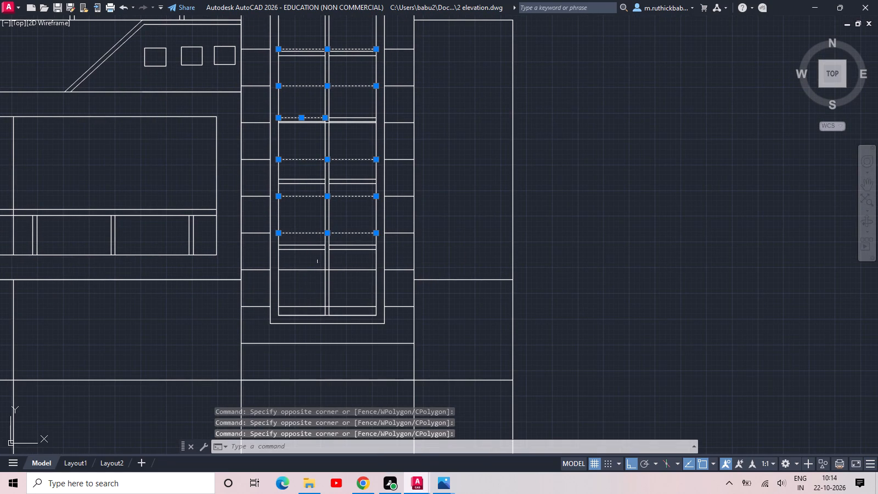
left_click(314, 251)
left_click(298, 312)
key("Delete")
scroll(305, 302, "down", 2)
key("Escape")
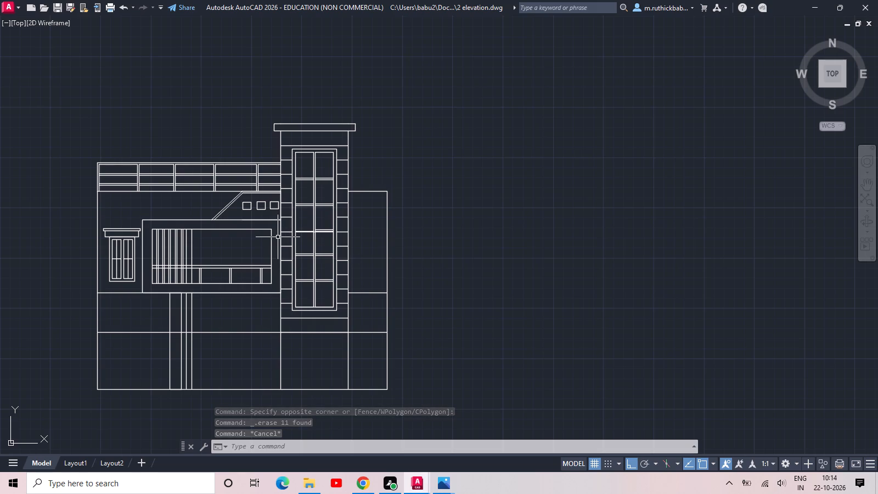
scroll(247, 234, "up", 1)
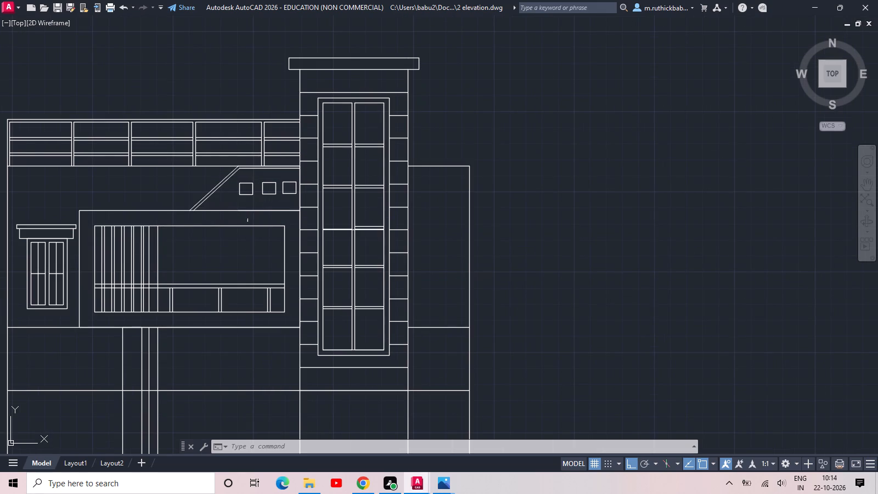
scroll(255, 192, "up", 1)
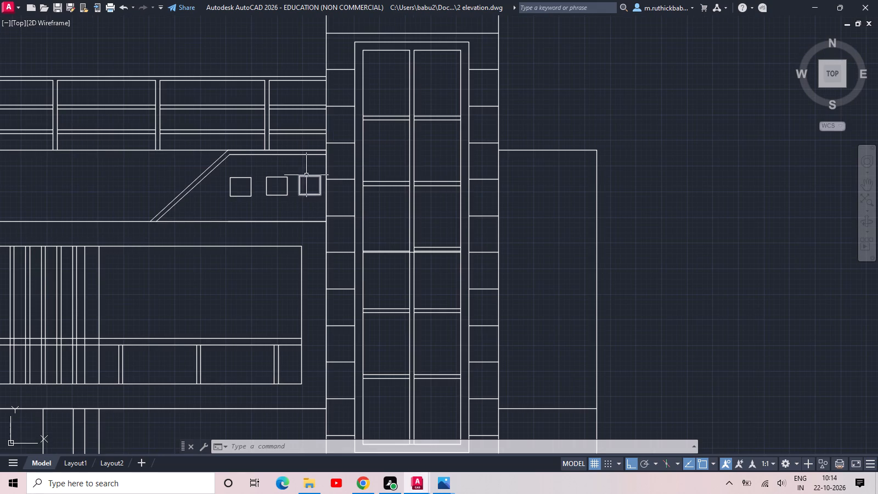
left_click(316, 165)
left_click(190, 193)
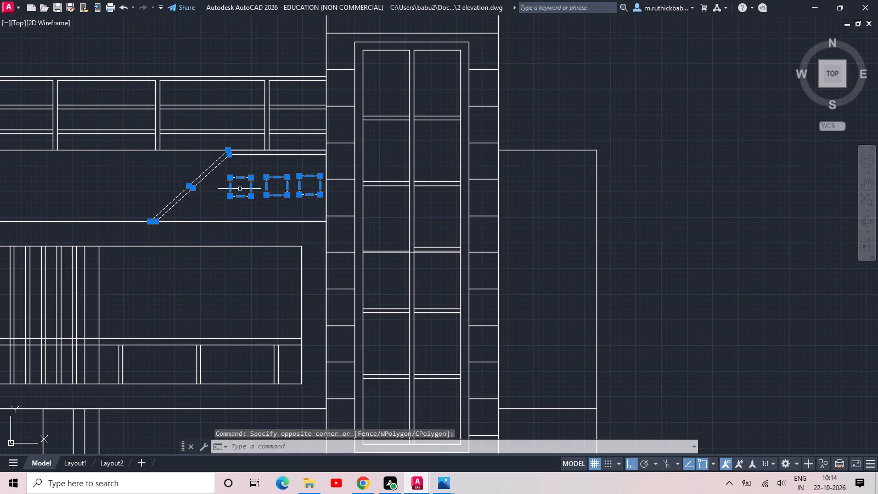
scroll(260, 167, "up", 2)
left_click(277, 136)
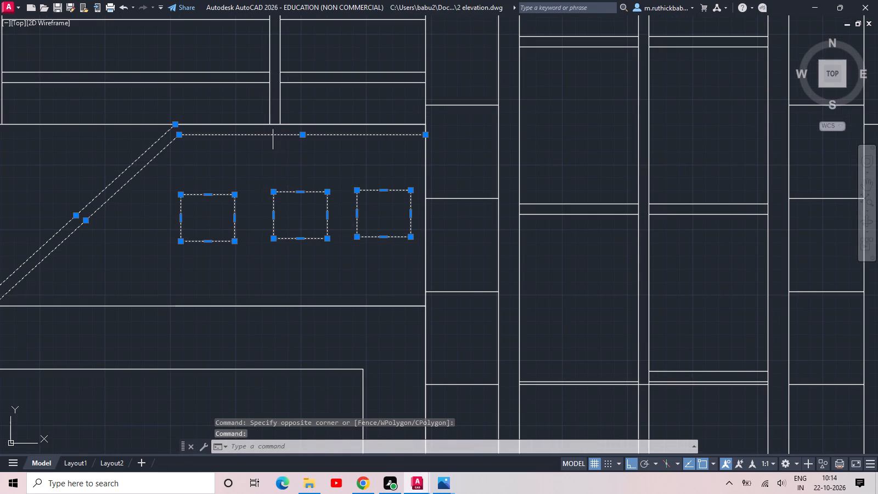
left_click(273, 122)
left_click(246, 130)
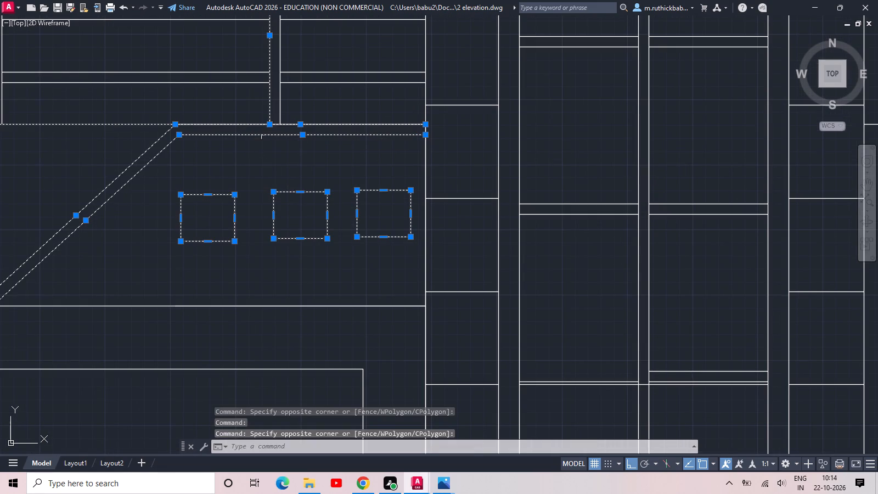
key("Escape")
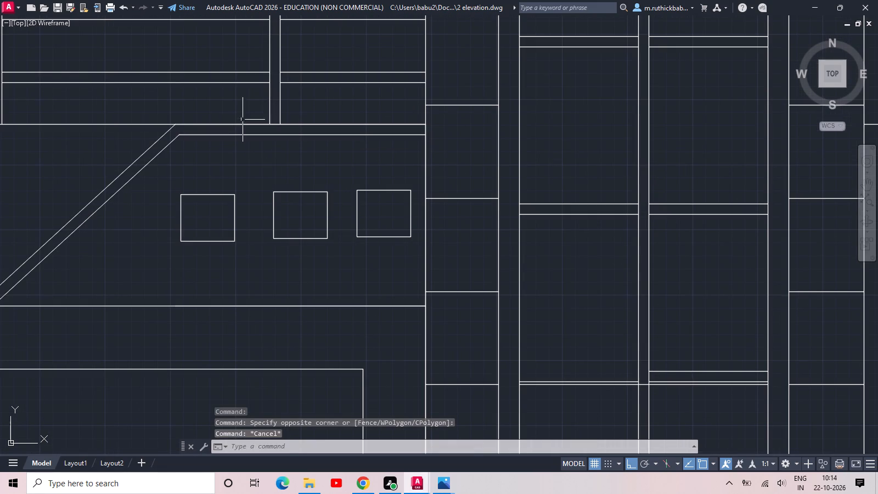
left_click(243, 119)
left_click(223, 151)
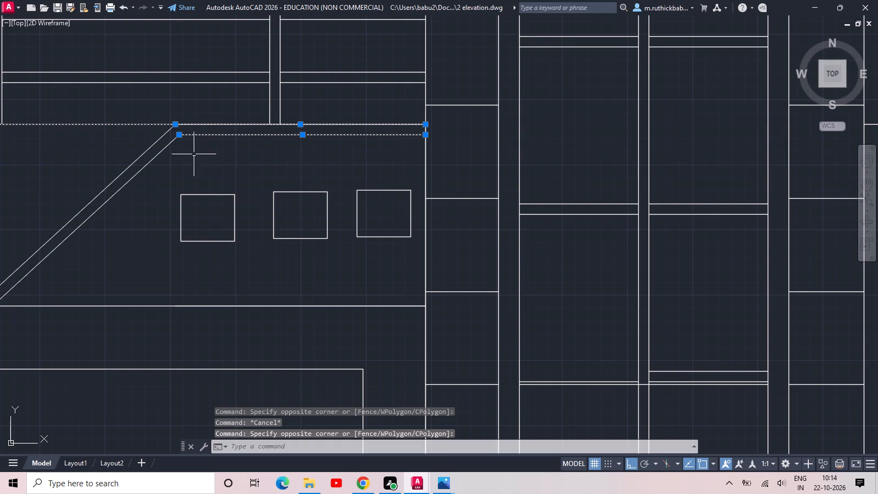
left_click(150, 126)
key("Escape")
Copy the sloped band's lines and its three squares straight up from the lower horizontal edge to the railing's base line.
left_click(246, 145)
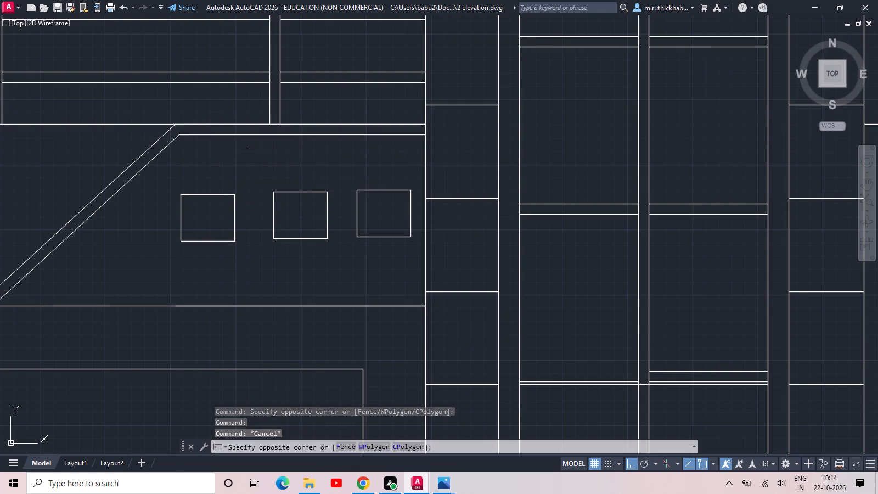
left_click(222, 132)
left_click(226, 123)
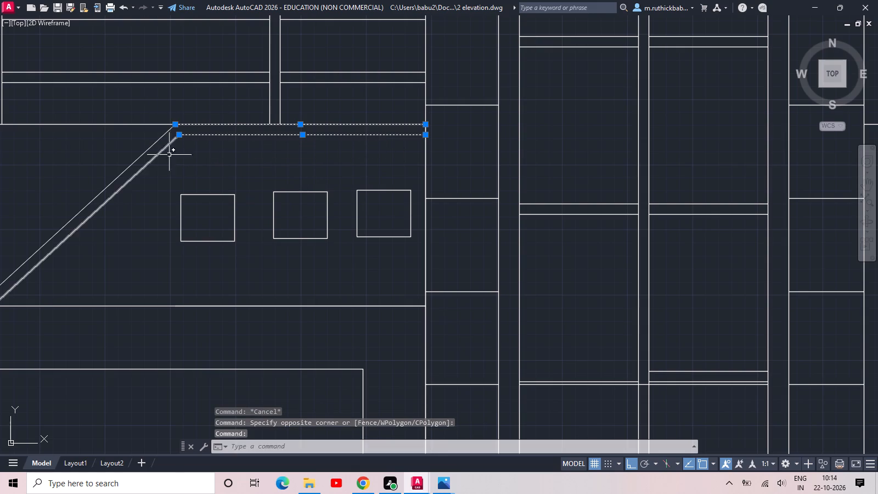
left_click_drag(172, 166, 154, 160)
left_click(130, 147)
left_click(376, 212)
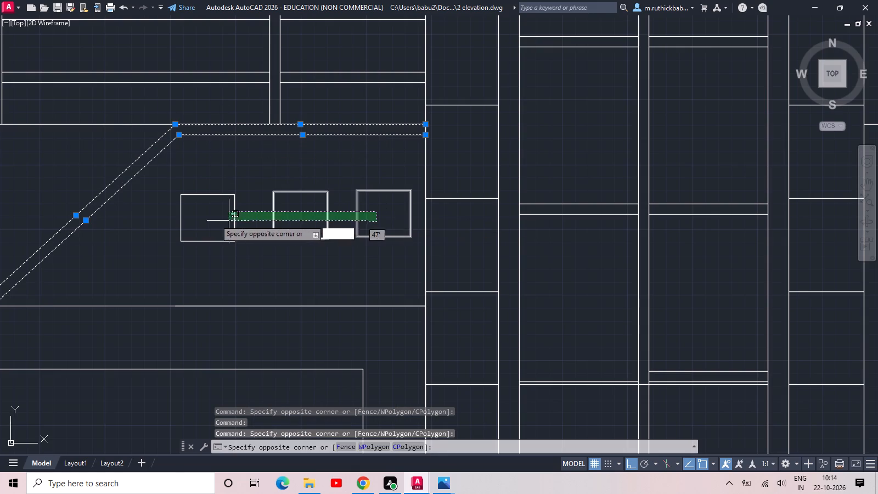
left_click_drag(176, 226, 176, 243)
scroll(198, 235, "down", 3)
middle_click_drag(199, 233, 303, 229)
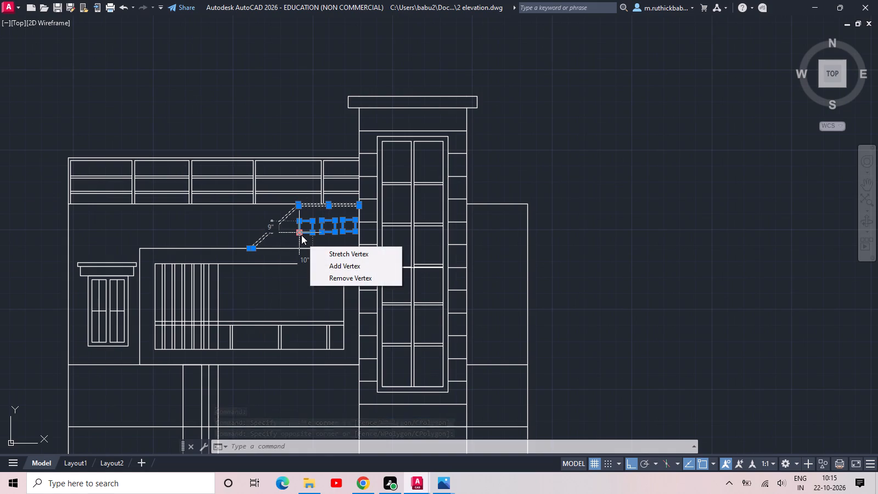
key("c")
key("space")
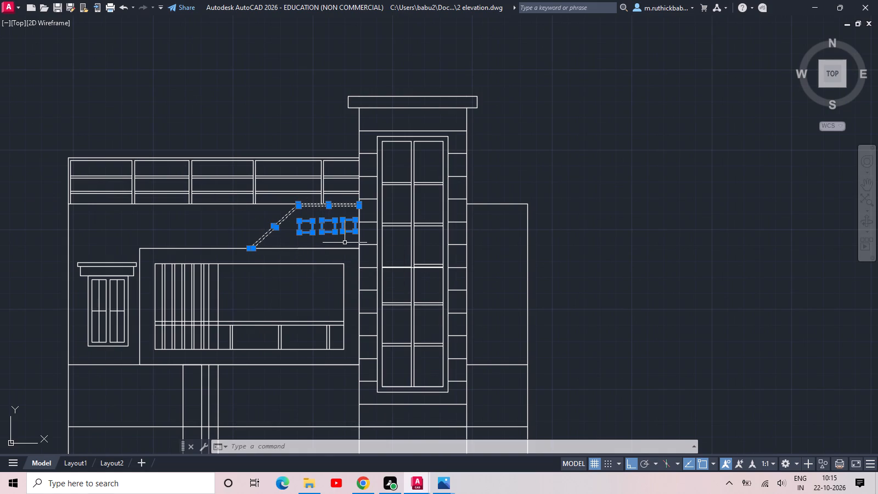
type("co")
key("space")
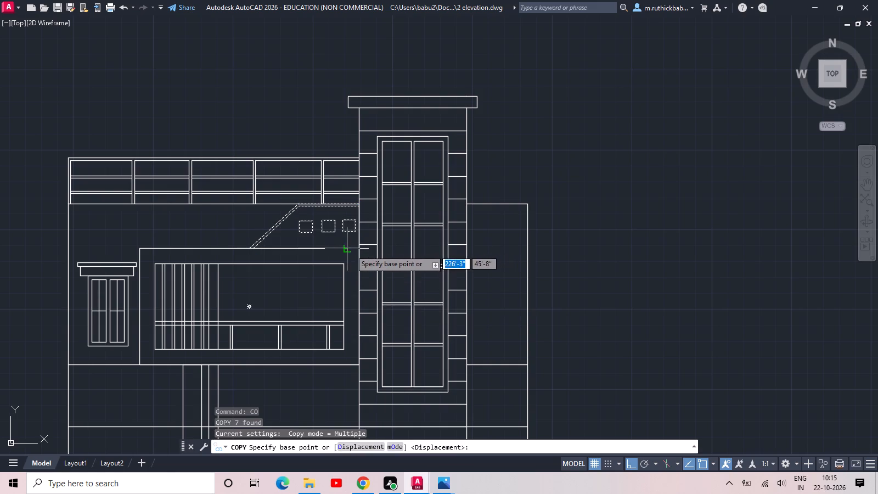
left_click(356, 249)
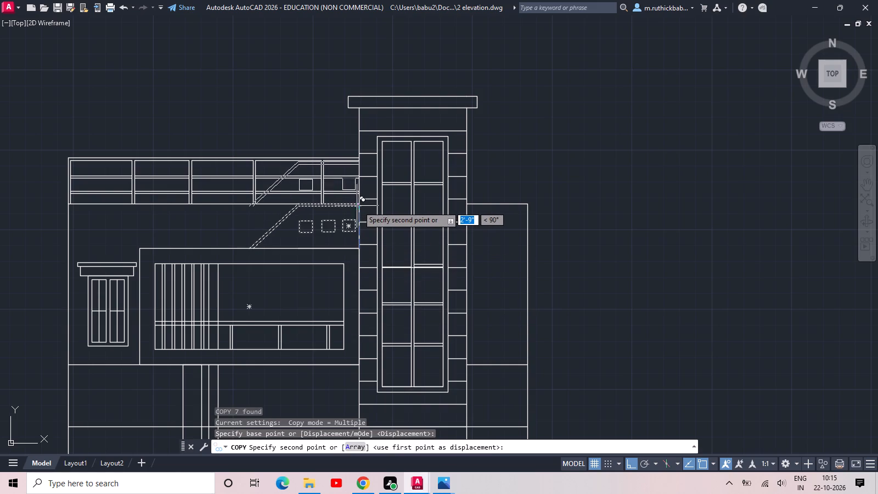
scroll(358, 206, "up", 3)
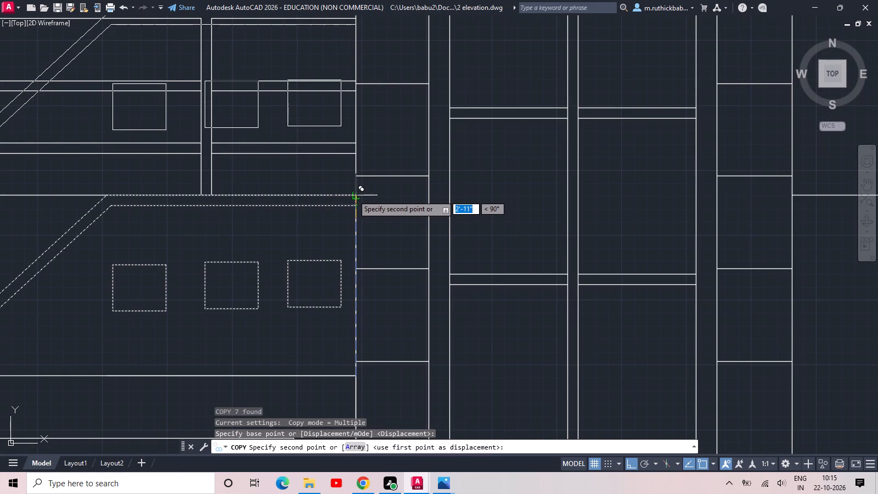
left_click(353, 195)
key("Escape")
Delete the original sloped lines, the three squares and the band's inner horizontal line below the railing.
scroll(315, 187, "down", 1)
middle_click_drag(315, 187, 362, 186)
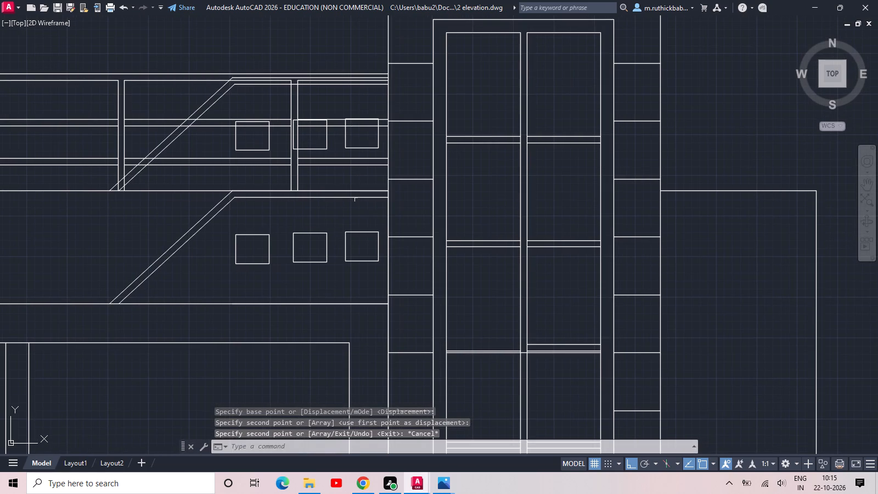
left_click(369, 223)
left_click(175, 267)
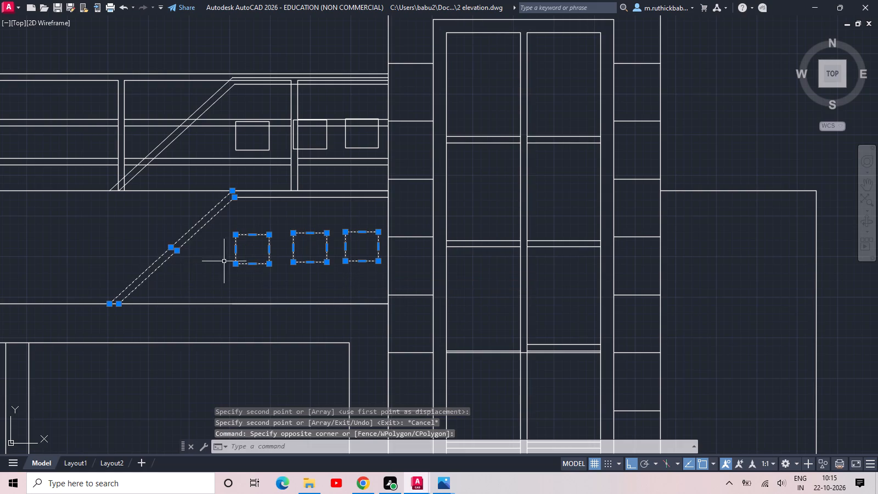
key("Delete")
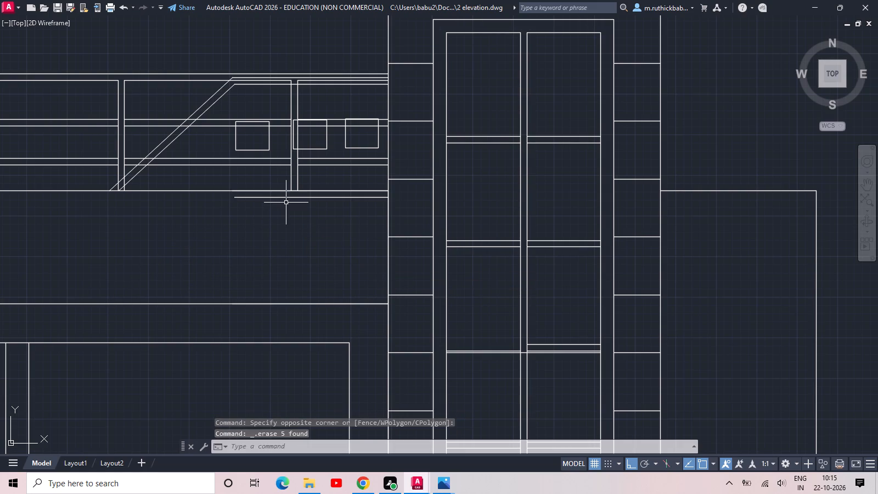
left_click(290, 197)
key("Delete")
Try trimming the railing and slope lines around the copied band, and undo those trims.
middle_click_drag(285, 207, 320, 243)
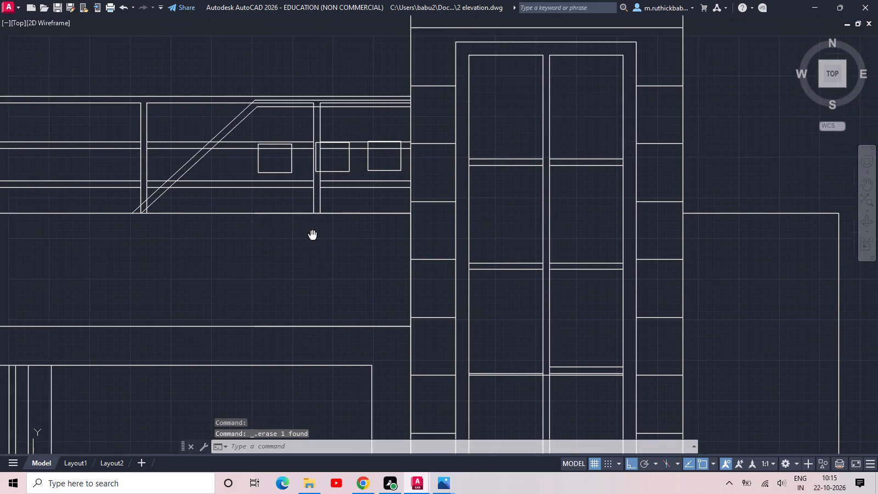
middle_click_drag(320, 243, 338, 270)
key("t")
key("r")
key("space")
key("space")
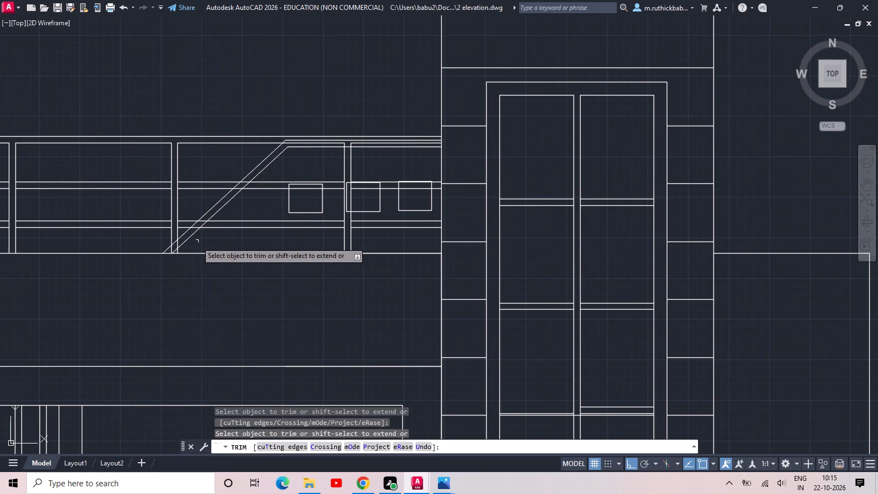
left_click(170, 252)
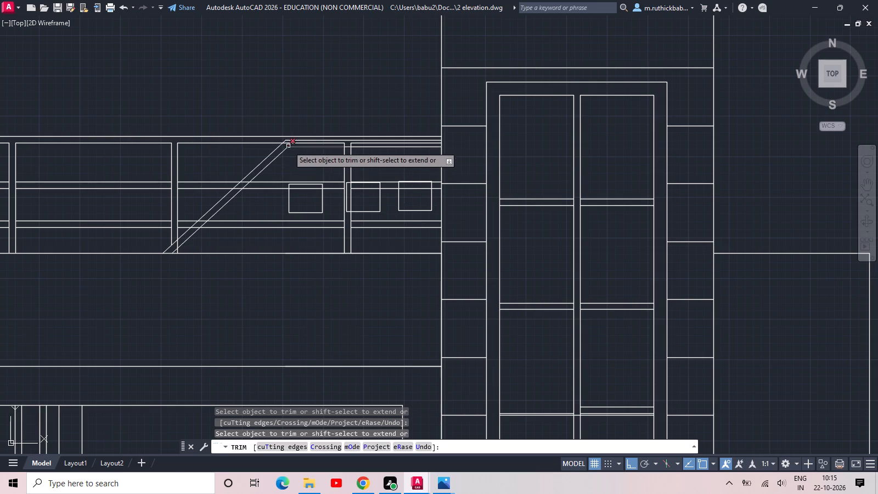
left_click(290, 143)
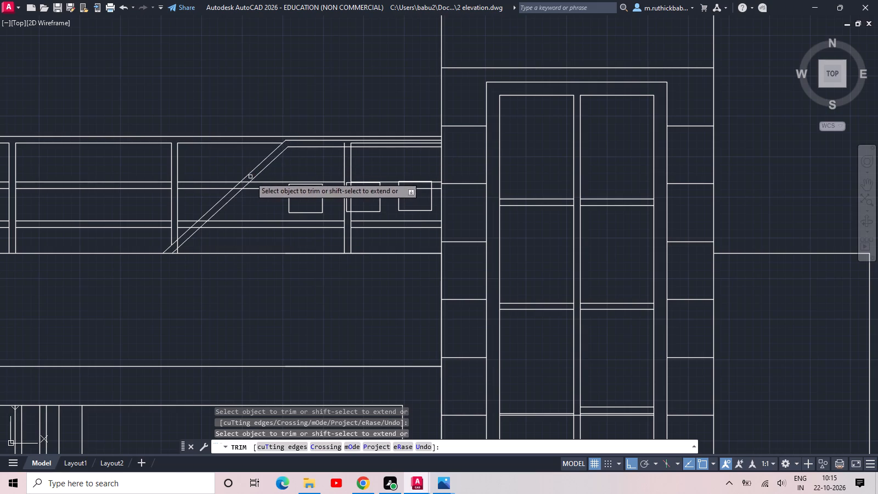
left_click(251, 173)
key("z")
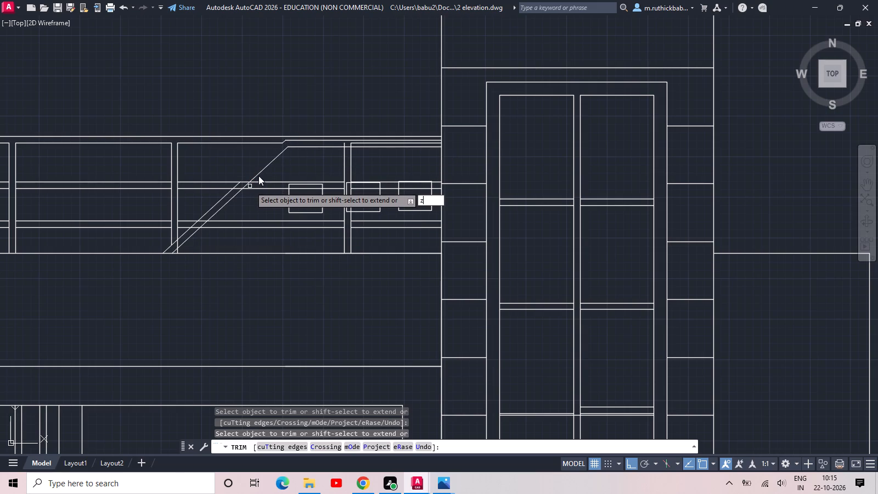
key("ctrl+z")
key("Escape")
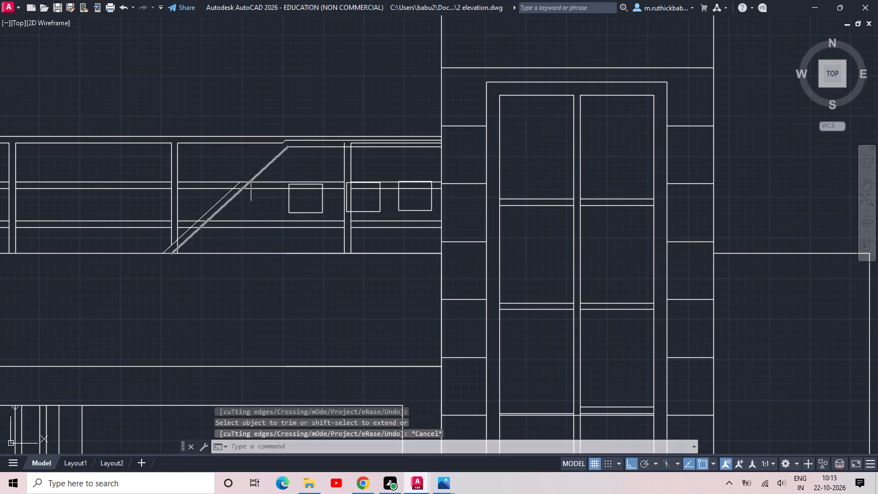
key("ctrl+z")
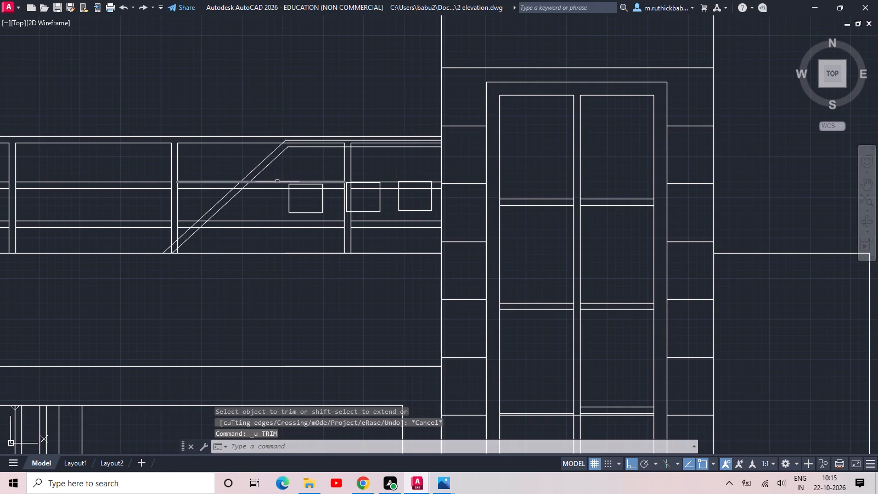
Trim the railing's rail and post lines where they cross between the copied band's two sloped lines.
key("t")
type("r")
key("space")
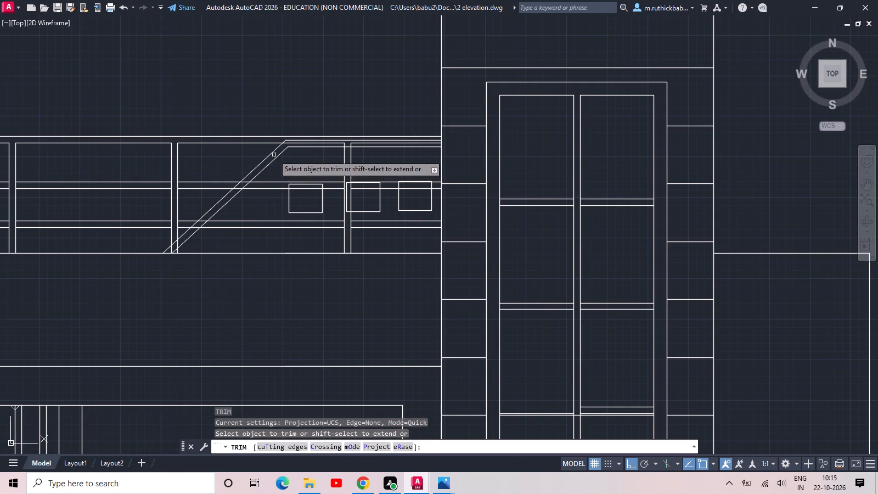
left_click(264, 166)
key("ctrl+z")
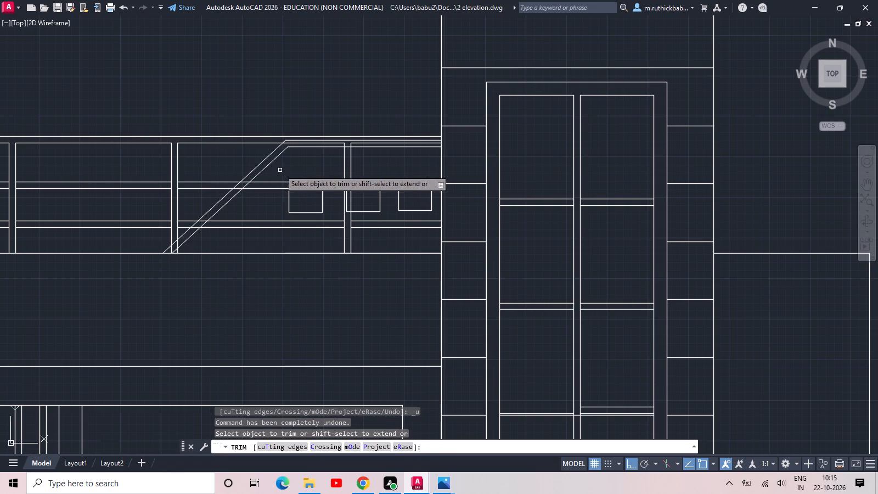
left_click(264, 165)
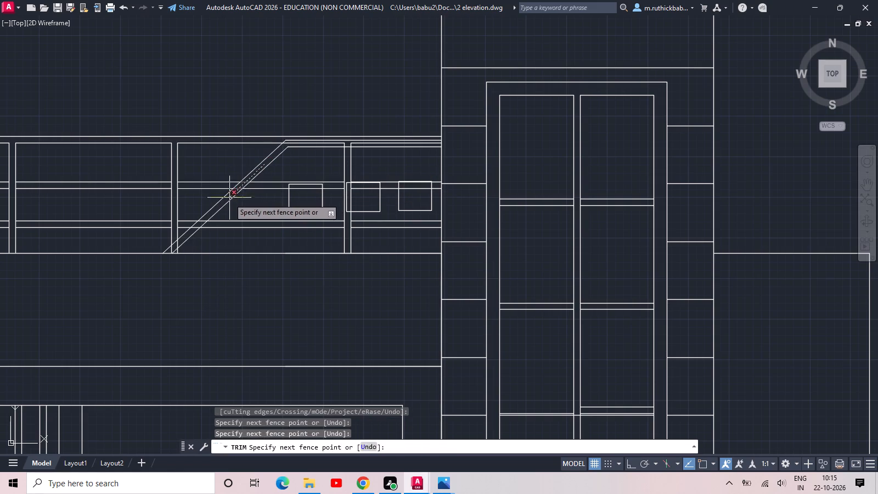
scroll(168, 250, "up", 2)
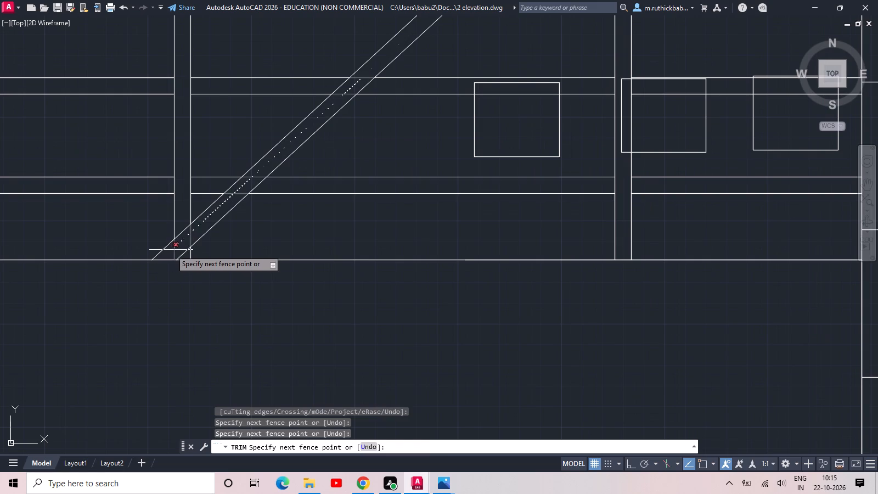
left_click(168, 254)
key("Escape")
Delete the leftover post stub under the lower end of the copied slope.
left_click(200, 223)
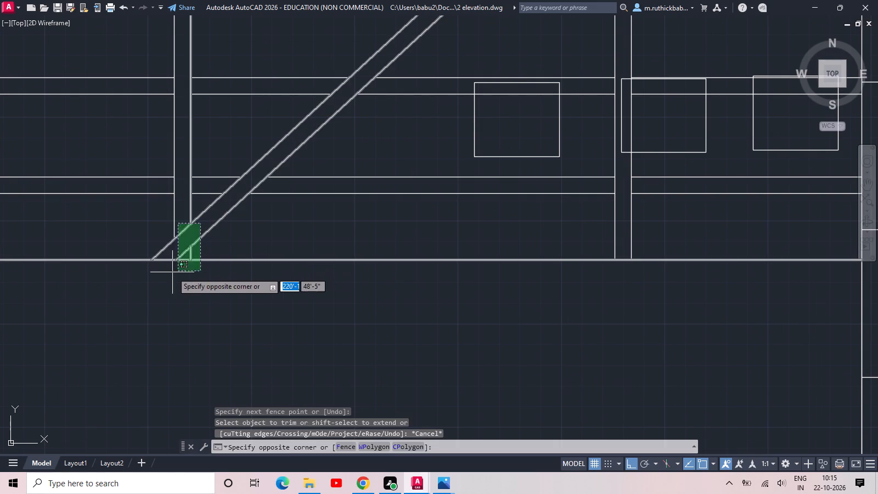
key("Escape")
left_click_drag(176, 242, 179, 249)
left_click(216, 282)
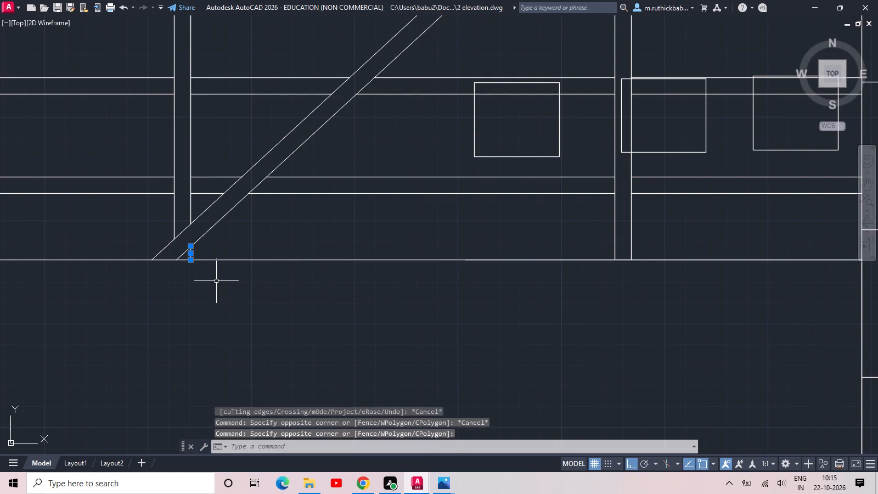
key("Delete")
Delete the railing post and the middle and lower rail lines running behind the three squares, between the slope and the tower.
middle_click_drag(482, 221, 481, 223)
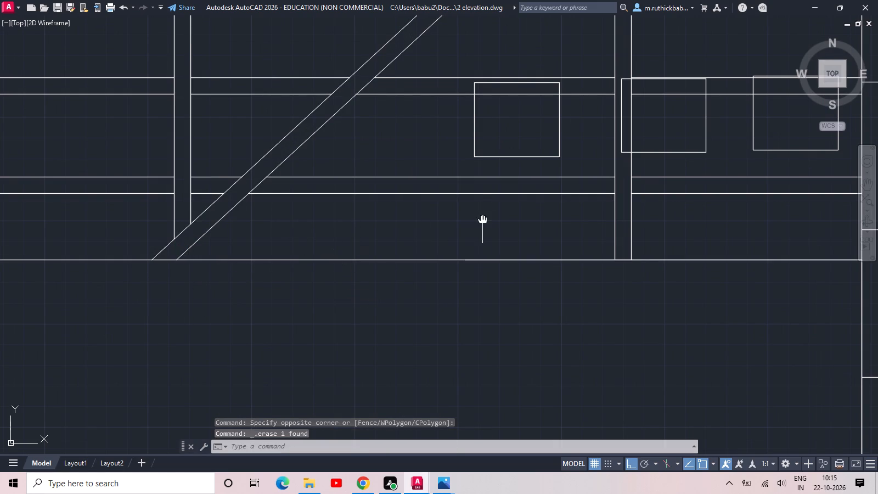
middle_click_drag(481, 223, 288, 356)
left_click_drag(483, 351, 464, 344)
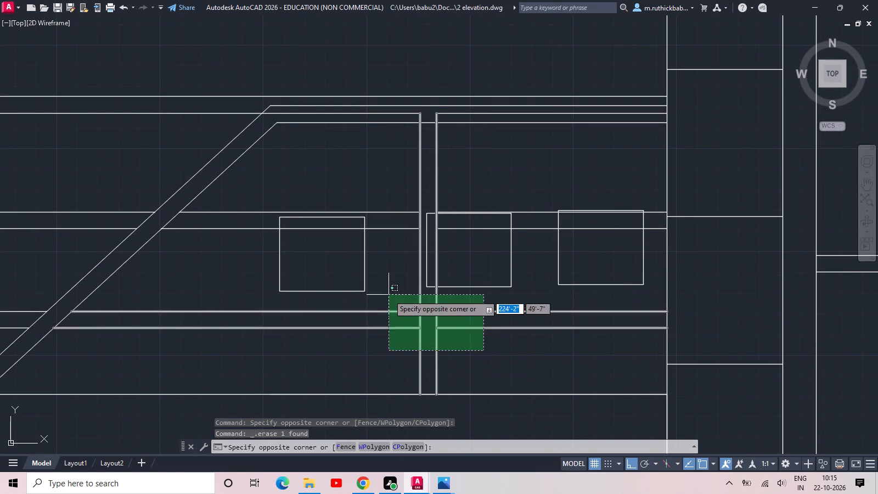
left_click(389, 295)
left_click_drag(389, 257, 391, 251)
left_click(381, 198)
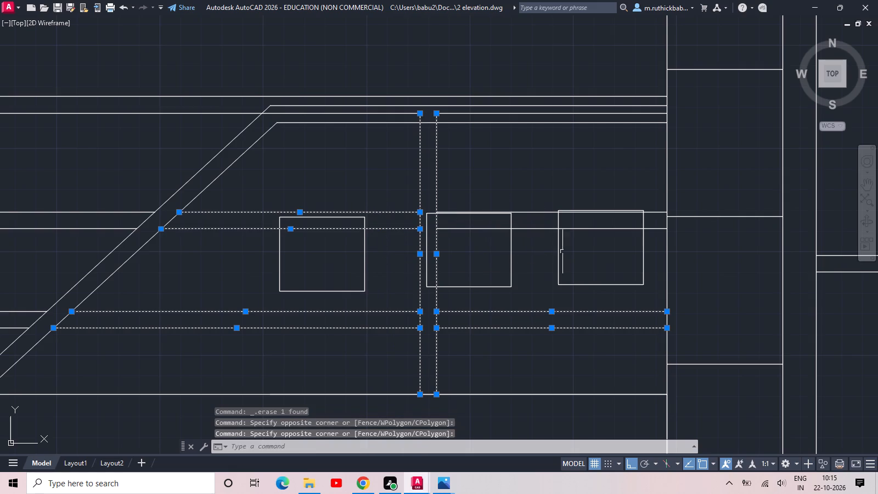
left_click(540, 247)
left_click(519, 206)
key("Delete")
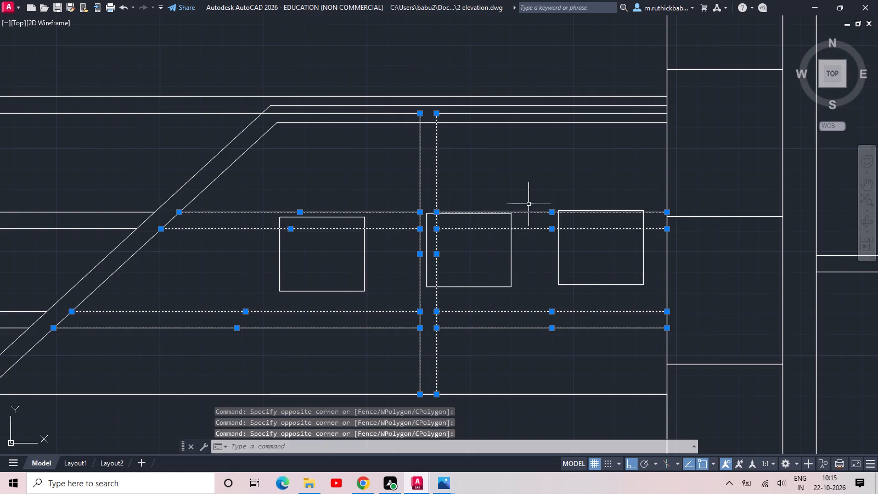
Delete the copied band's two horizontal lines next to the railing's top rail.
scroll(366, 130, "up", 1)
left_click(402, 131)
left_click(382, 113)
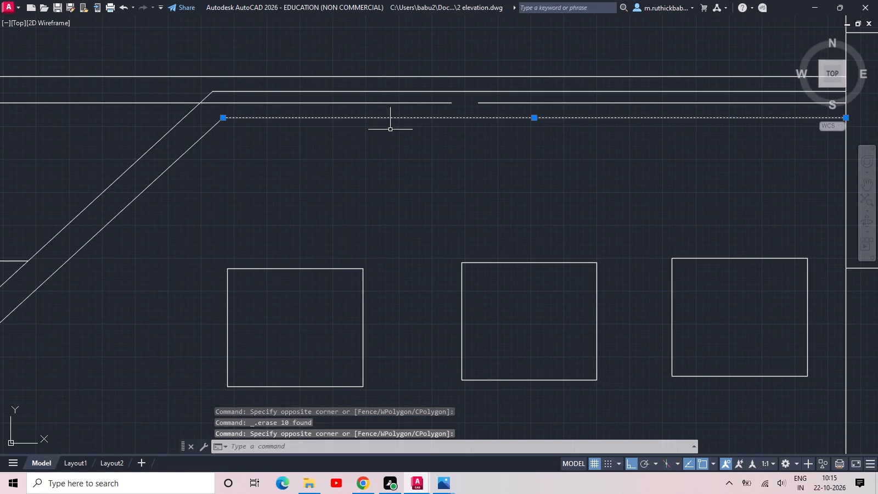
key("Delete")
middle_click_drag(397, 132, 425, 188)
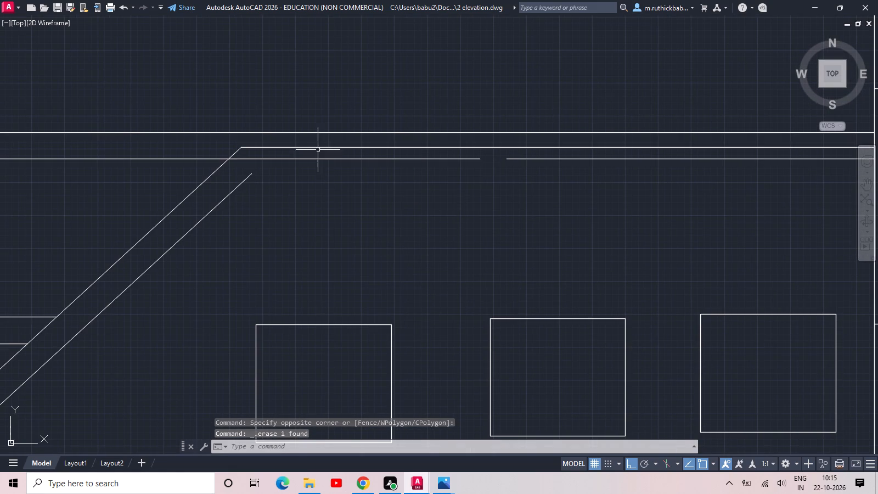
left_click(317, 145)
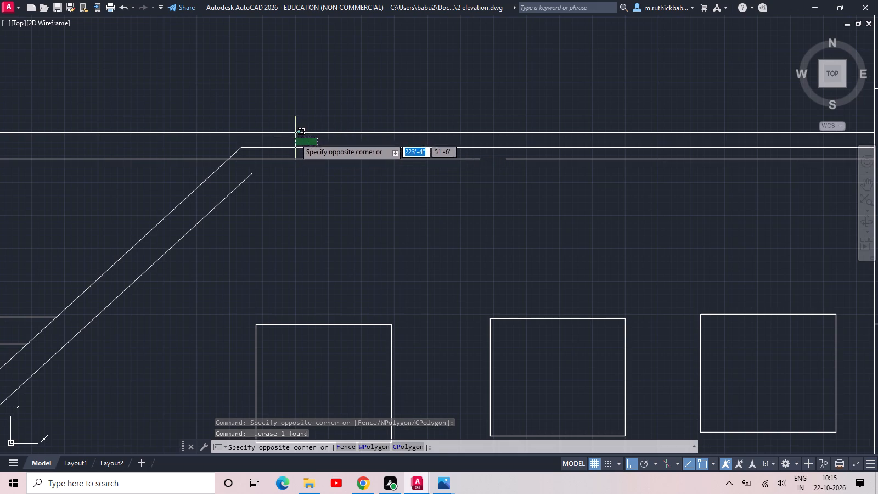
left_click(295, 138)
key("Delete")
left_click_drag(340, 148, 334, 144)
key("Delete")
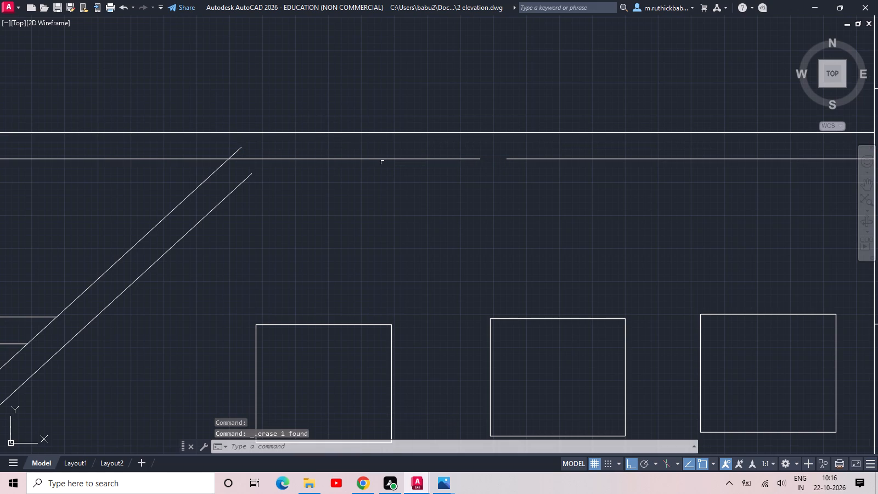
Extend the top rail's lower line across the post gap and both sloped lines up to the top rail's lines.
key("e")
type("x")
key("space")
key("space")
left_click_drag(409, 177, 408, 170)
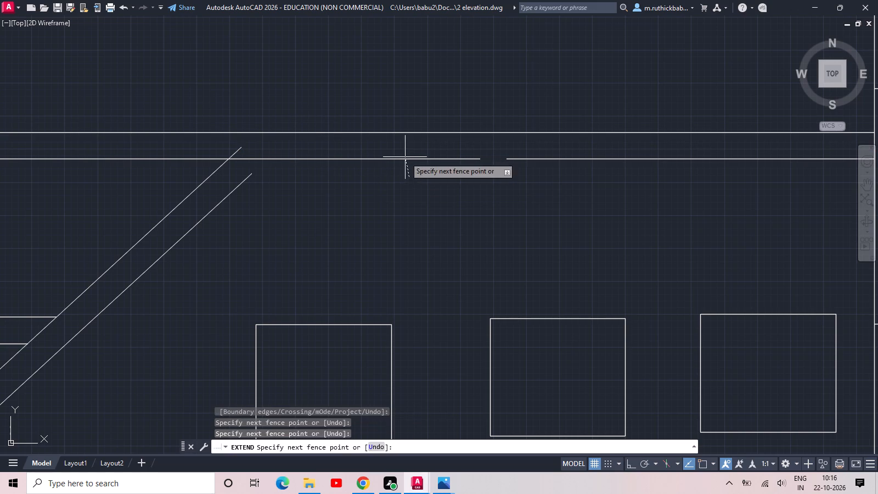
left_click(405, 155)
left_click(244, 178)
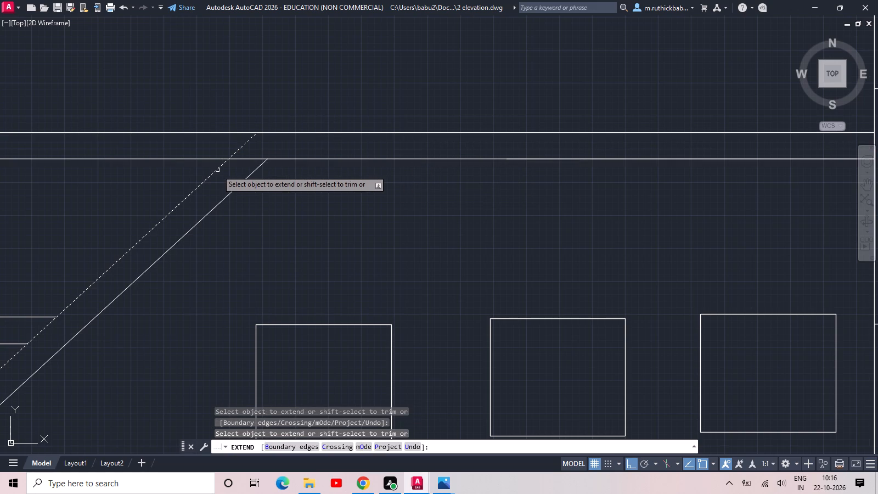
left_click(217, 170)
key("Escape")
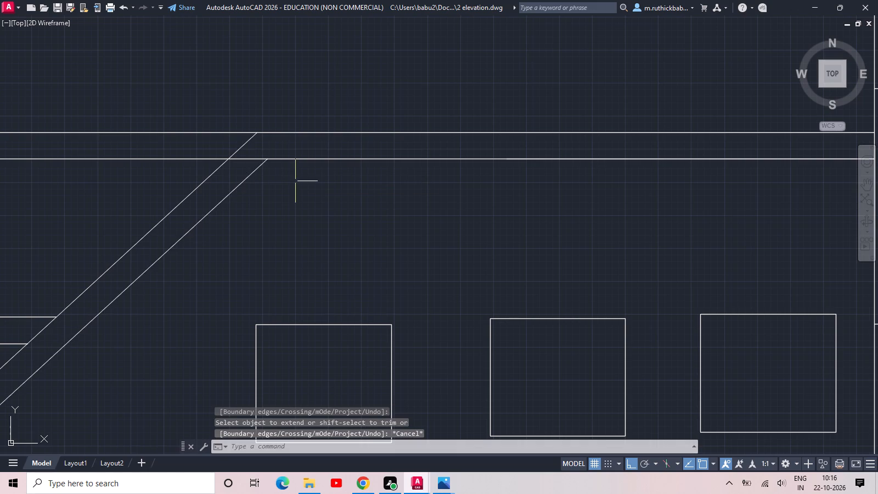
Trim the piece of the top rail's lower line between the two sloped lines.
type("tr")
key("space")
key("space")
left_click(241, 164)
left_click(261, 149)
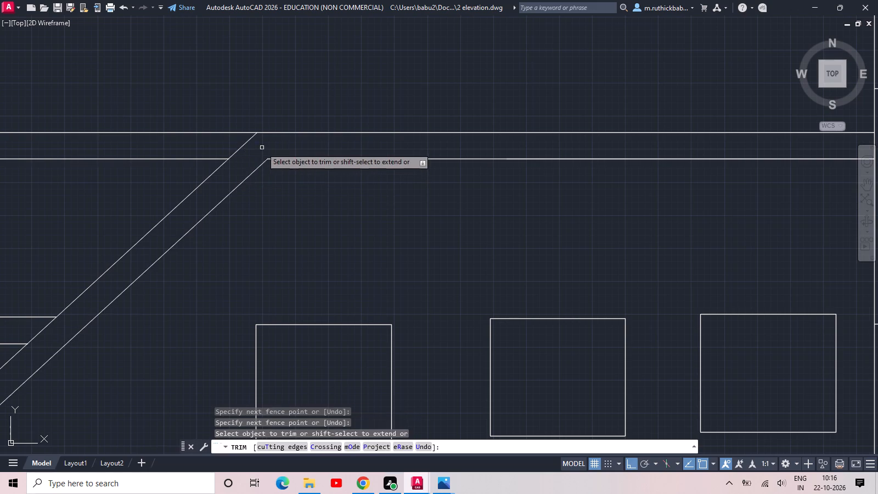
scroll(262, 148, "down", 2)
key("Escape")
Stretch the top of the balcony frame and its inner opening with vertical bars upward by about 1'-8".
middle_click_drag(258, 182, 406, 137)
scroll(446, 121, "down", 2)
middle_click_drag(420, 200, 448, 179)
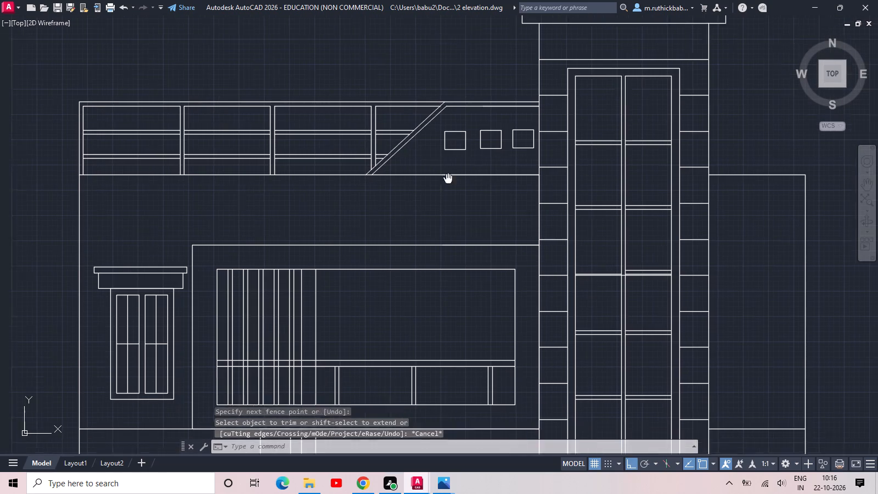
middle_click_drag(448, 179, 469, 159)
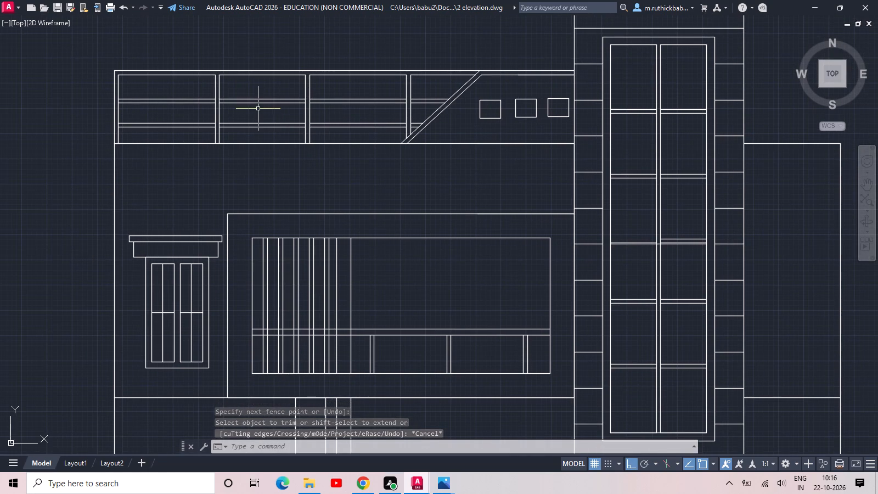
type("st")
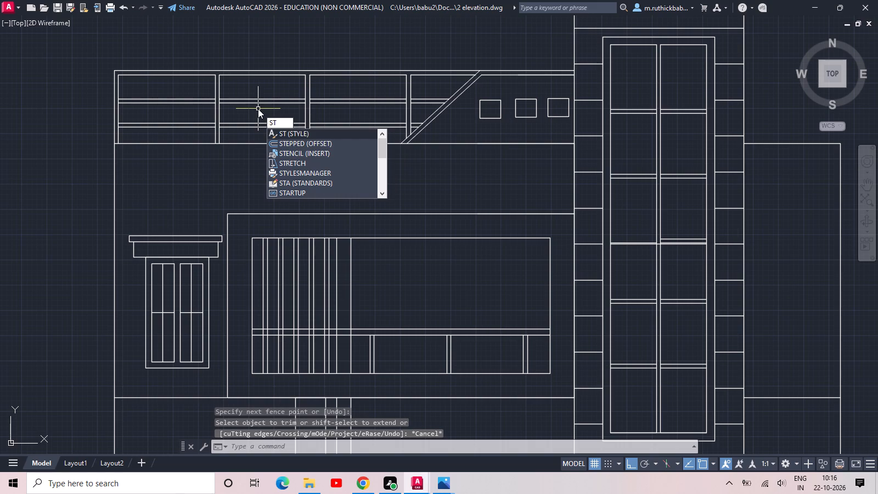
key("BackSpace")
key("space")
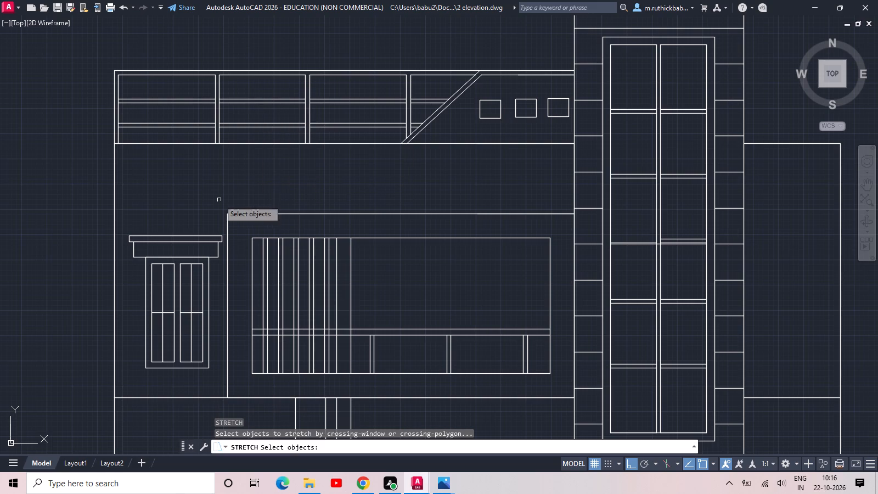
left_click(198, 189)
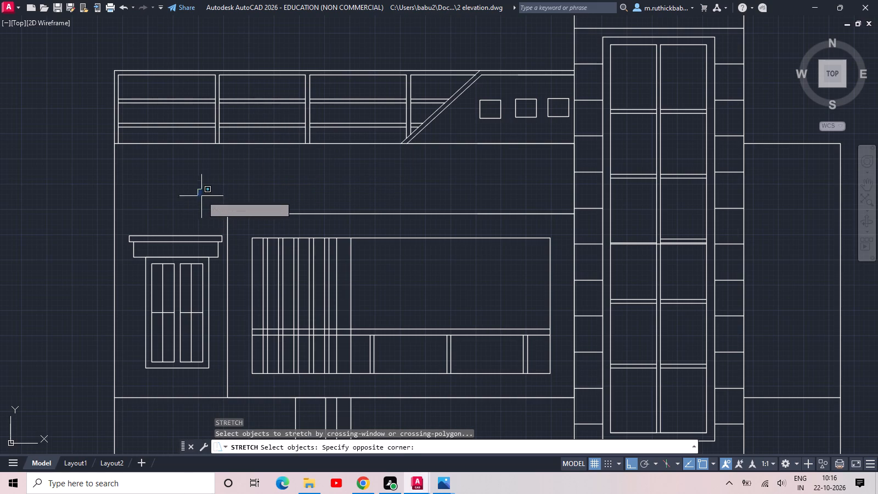
left_click(201, 194)
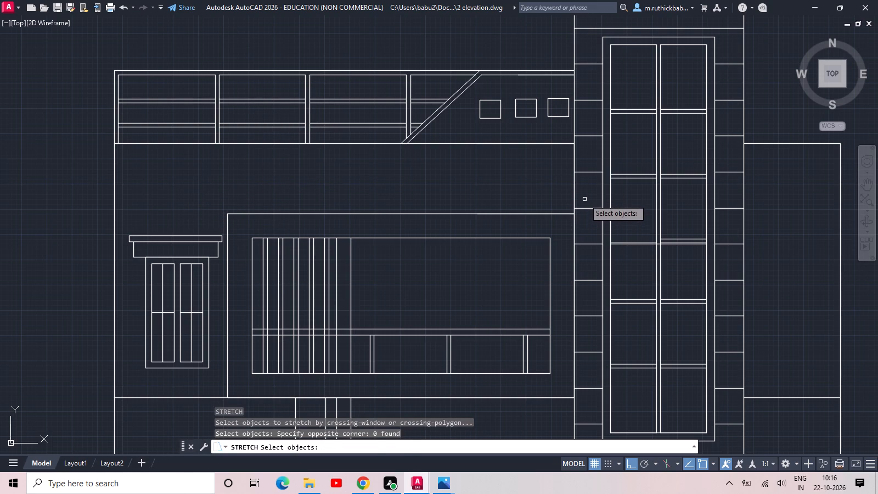
left_click(585, 195)
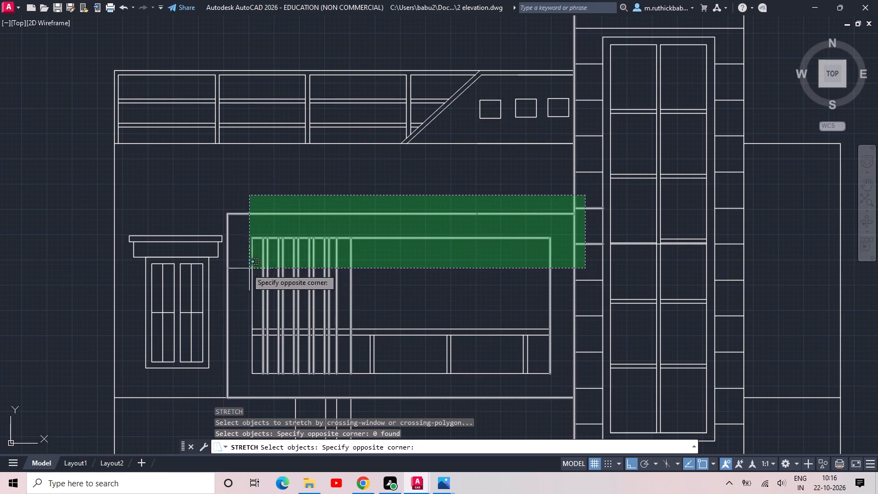
left_click(222, 271)
key("space")
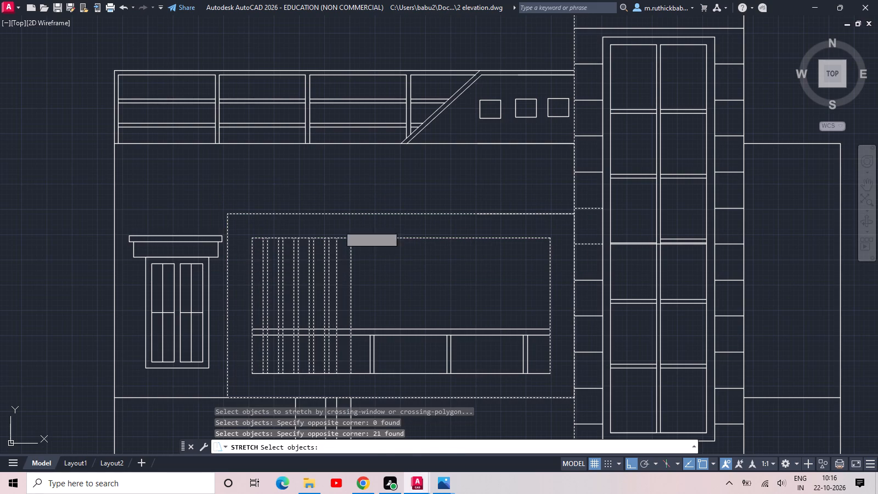
left_click(407, 215)
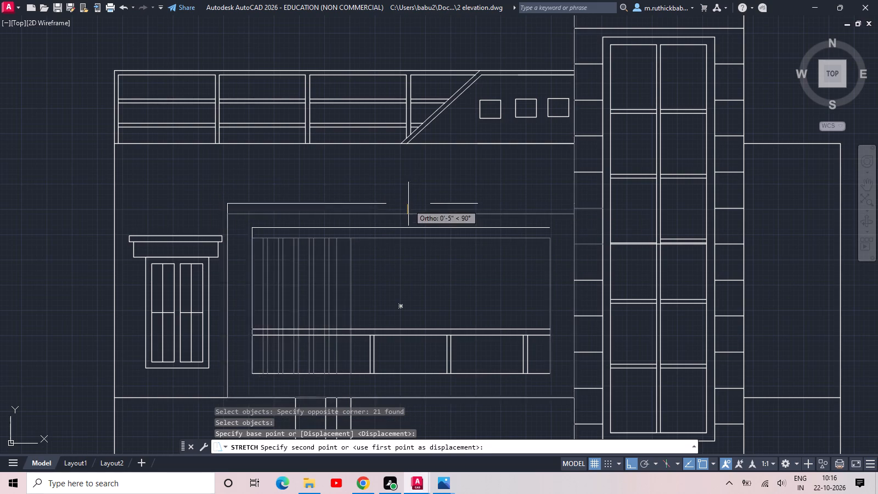
left_click(407, 175)
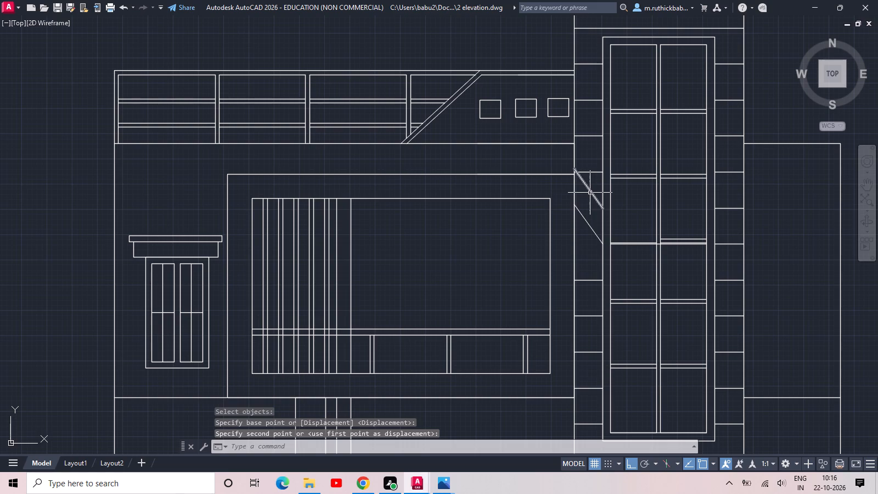
Delete the two skewed groove lines on the tower's side facing the balcony.
left_click(590, 193)
left_click(590, 189)
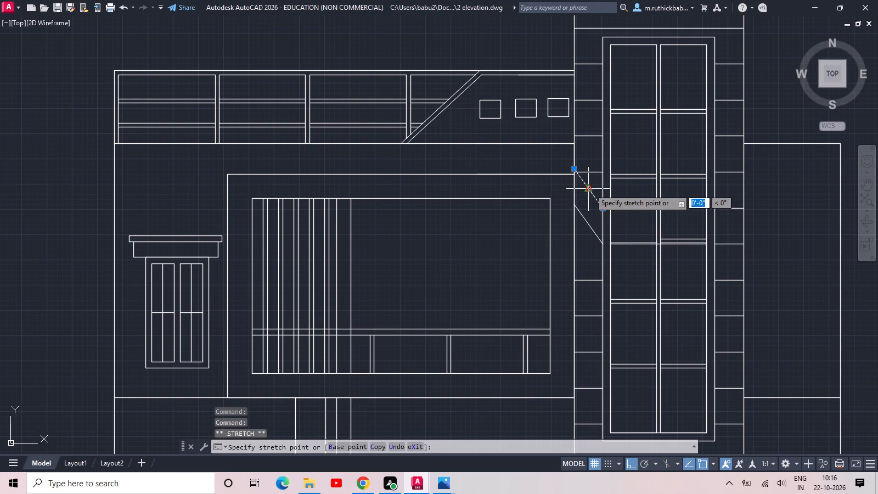
key("Delete")
key("Delete")
key("Delete")
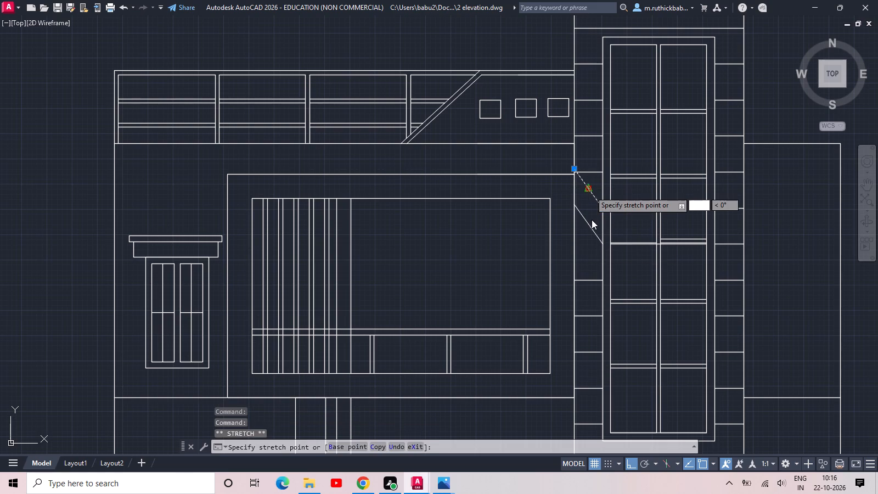
key("Escape")
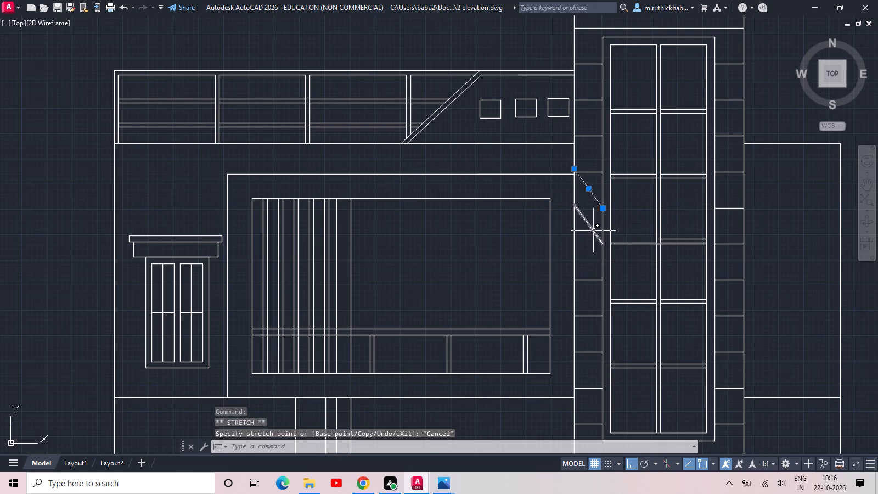
left_click(593, 233)
key("Delete")
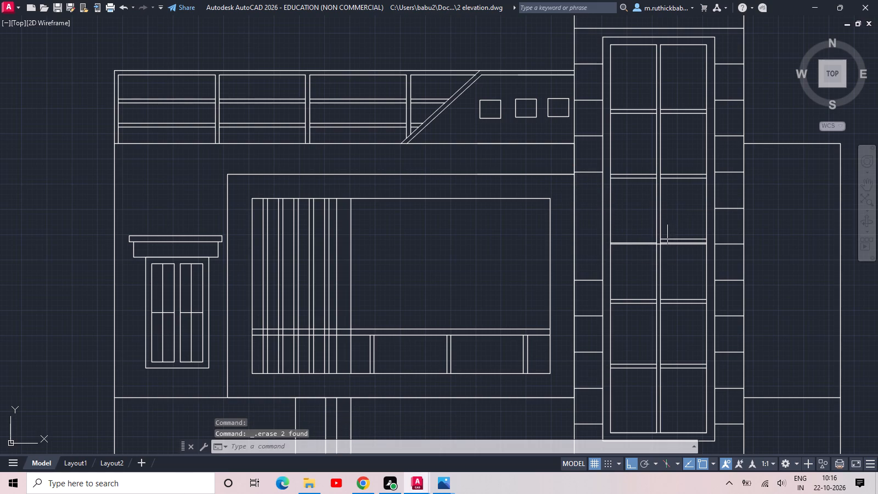
Copy the two matching groove lines from the tower's far side across to the missing positions on the balcony side.
type("co")
key("space")
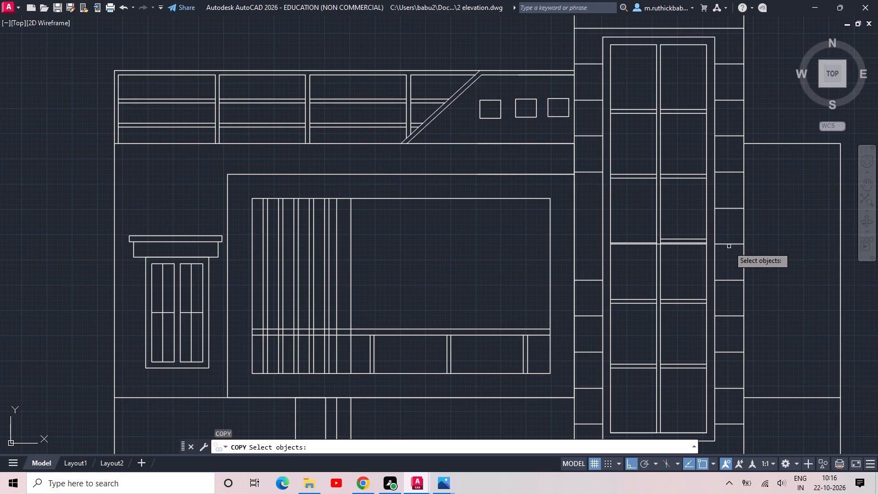
left_click(731, 251)
left_click(724, 204)
key("space")
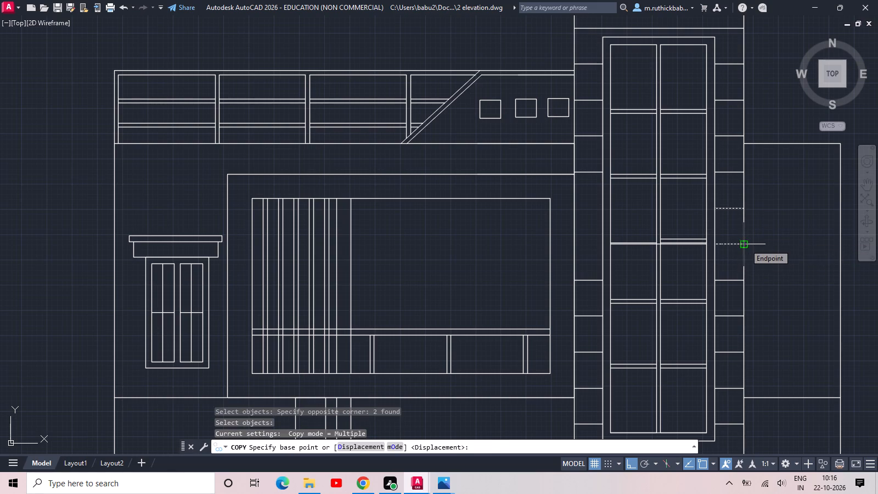
left_click(745, 244)
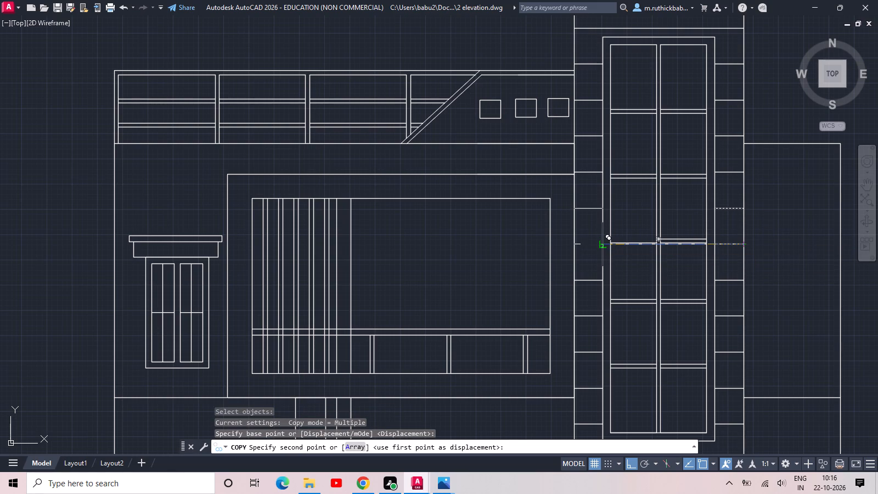
left_click(602, 246)
key("Escape")
Delete the extra horizontal line above the middle transom in the tower window's right-hand column of panes.
scroll(699, 249, "up", 3)
left_click(683, 218)
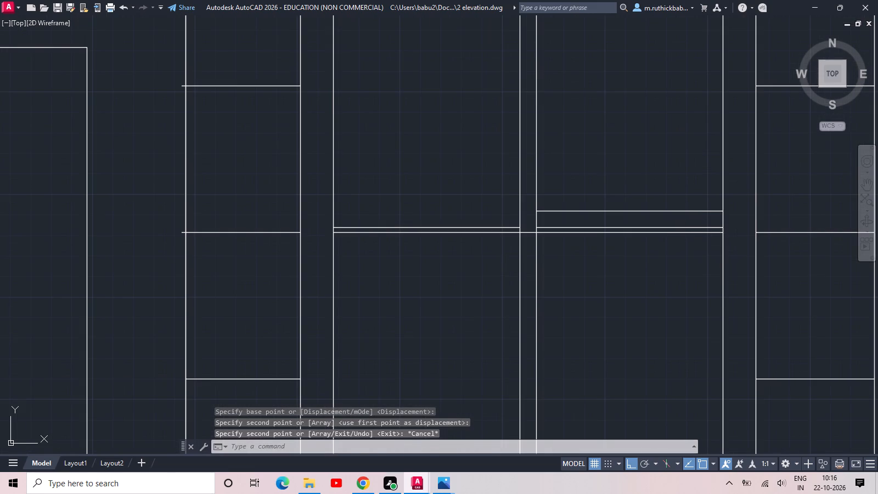
left_click(643, 191)
key("Delete")
Trim the middle transom line where it crosses the tower window's central mullion.
scroll(641, 189, "down", 2)
scroll(640, 211, "up", 3)
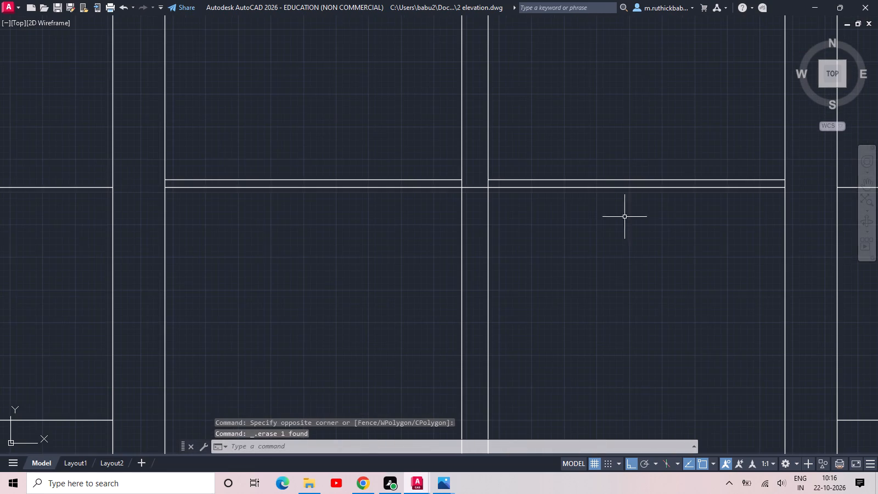
scroll(480, 188, "up", 1)
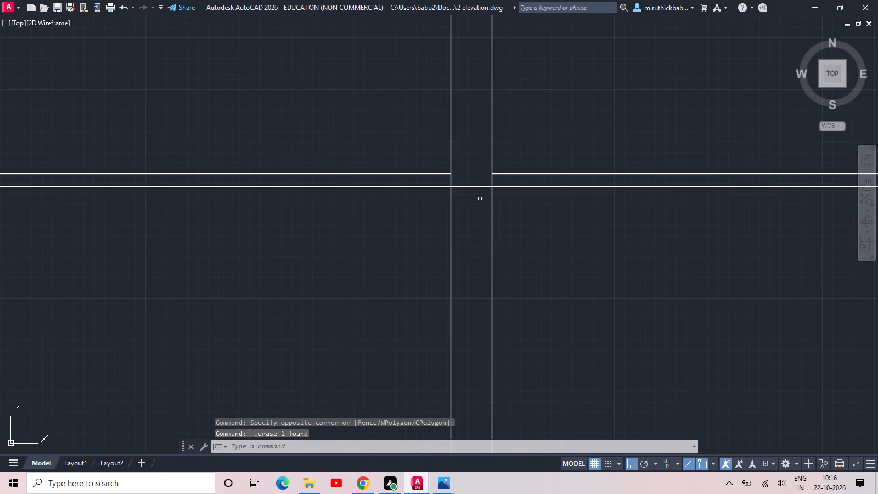
type("tr")
key("space")
key("space")
left_click(481, 201)
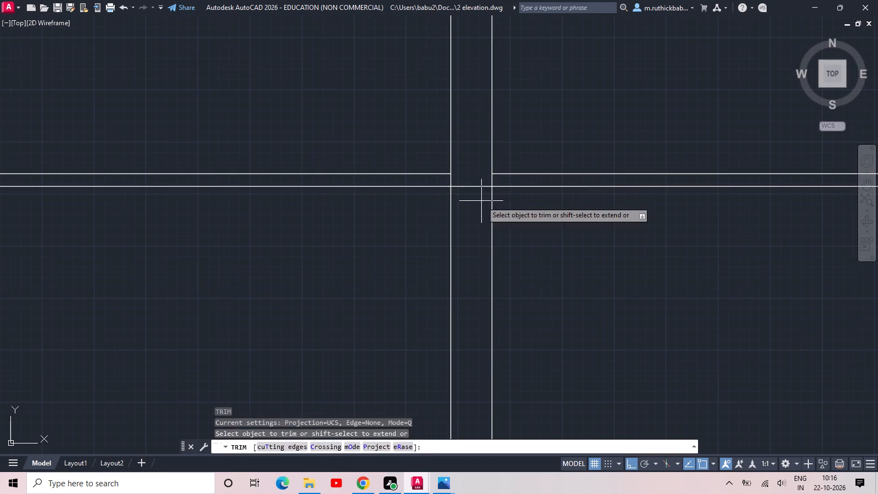
left_click(474, 166)
key("Escape")
Save the elevation drawing.
scroll(474, 170, "down", 5)
middle_click_drag(541, 244, 534, 277)
scroll(534, 277, "down", 1)
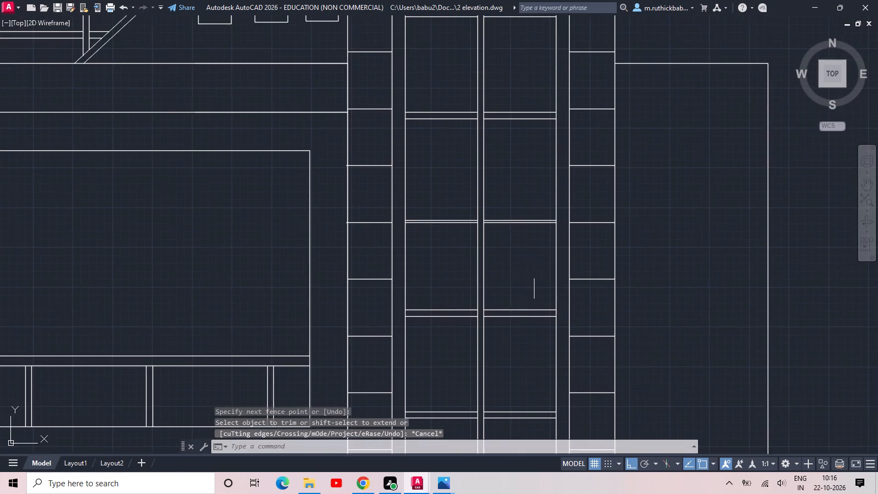
scroll(534, 277, "down", 1)
middle_click(593, 188)
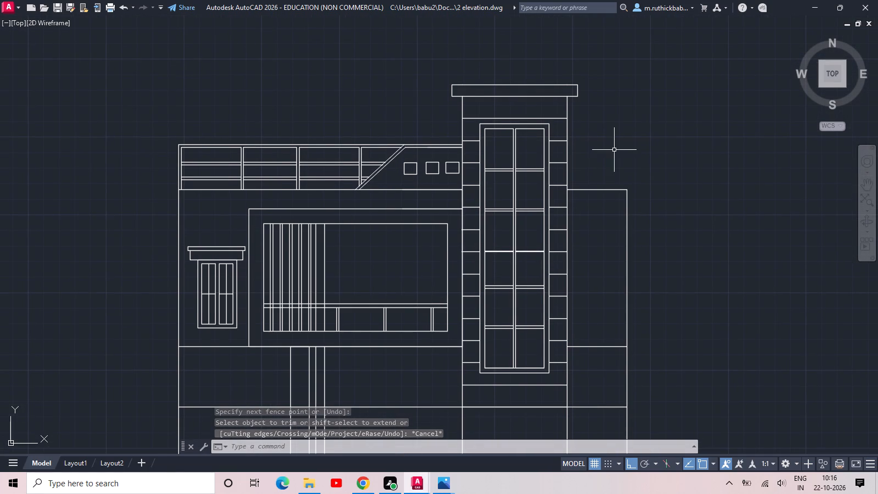
key("ctrl+s")
key("ctrl+s")
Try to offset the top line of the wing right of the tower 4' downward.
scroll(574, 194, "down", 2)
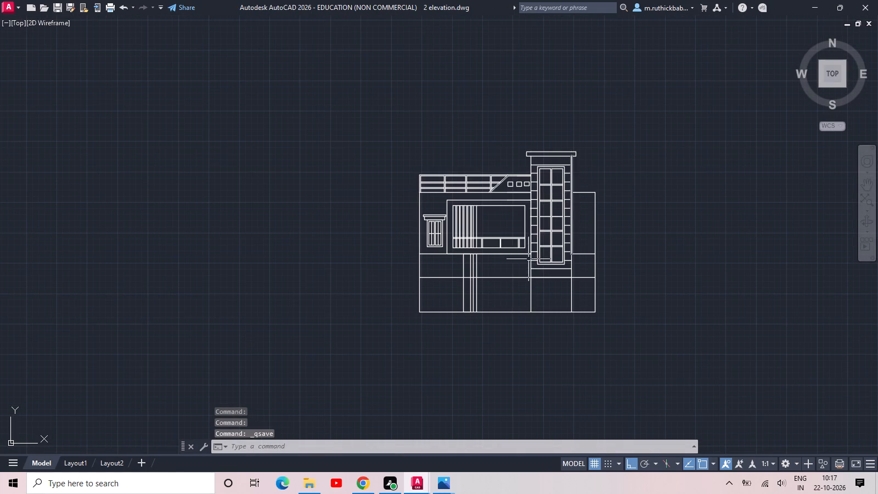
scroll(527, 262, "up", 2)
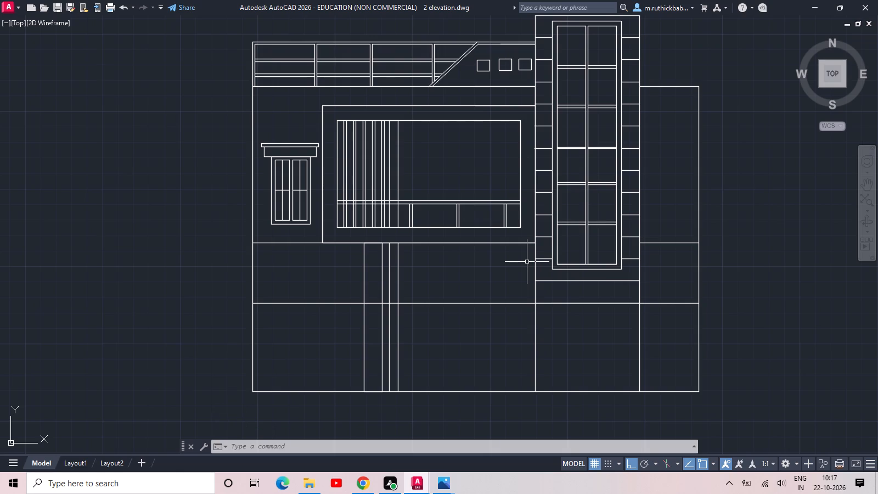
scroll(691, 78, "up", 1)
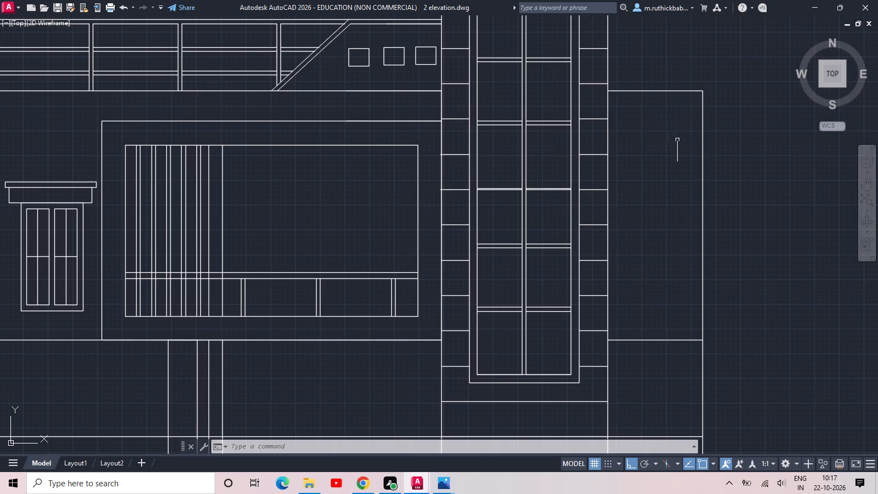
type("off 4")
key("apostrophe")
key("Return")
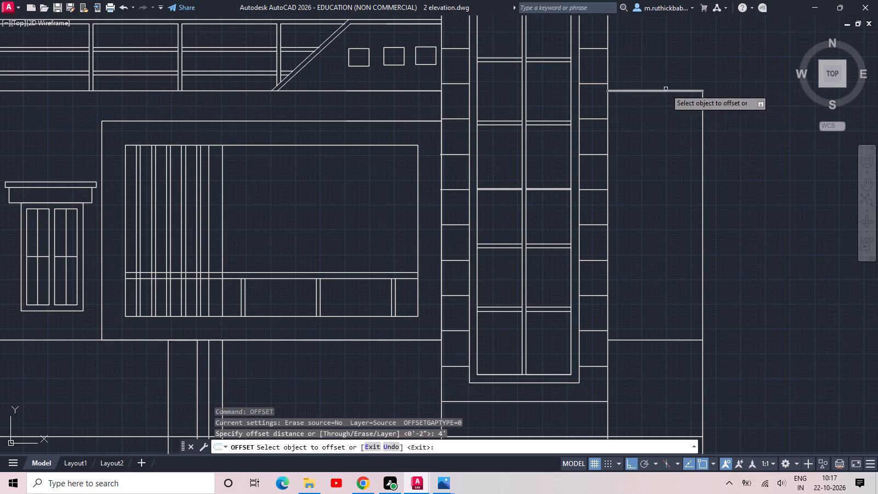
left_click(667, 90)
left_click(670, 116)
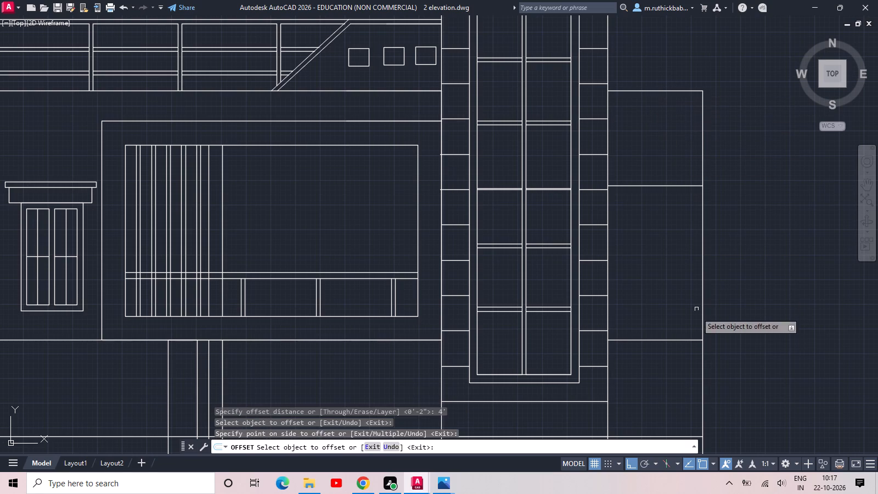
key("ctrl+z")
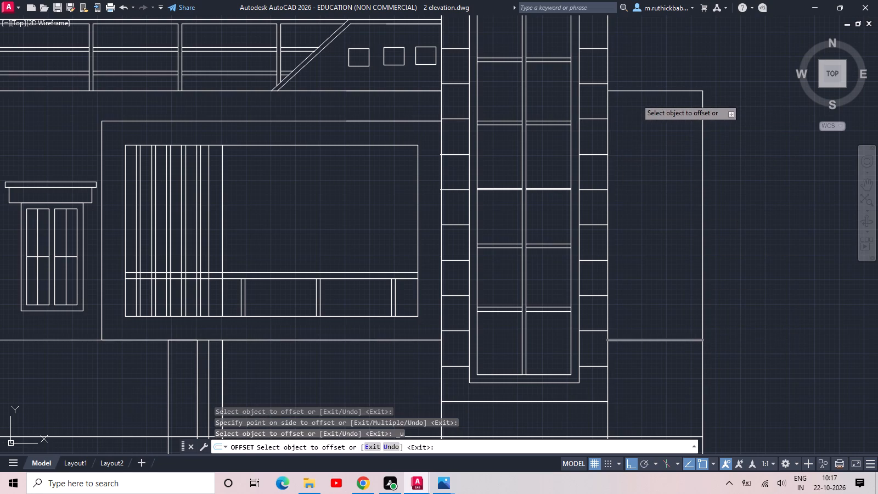
Offset the right wing's top line 3' downward and its first-floor base line 3' upward.
left_click(640, 91)
type("3'")
key("Return")
left_click(654, 341)
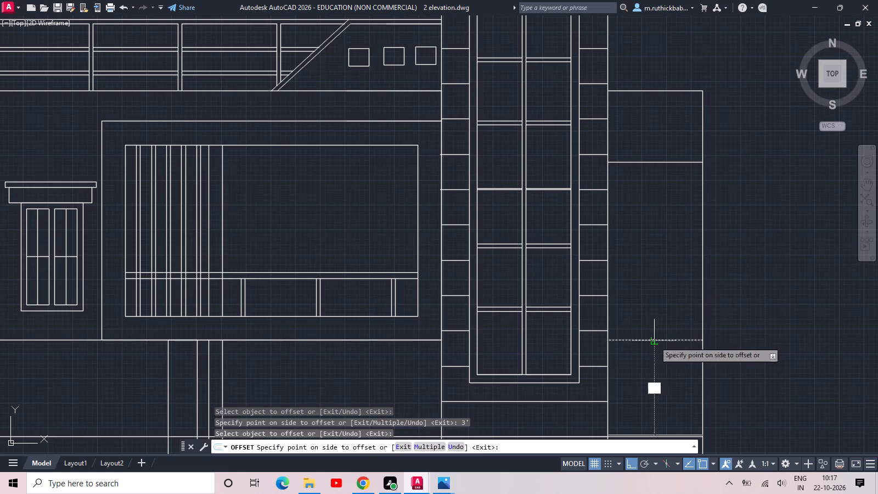
type("3'")
key("Return")
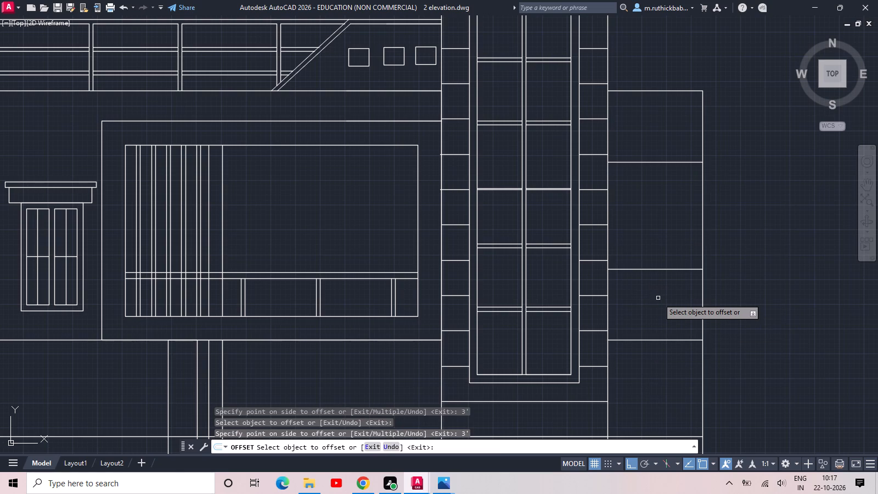
key("Escape")
key("Escape")
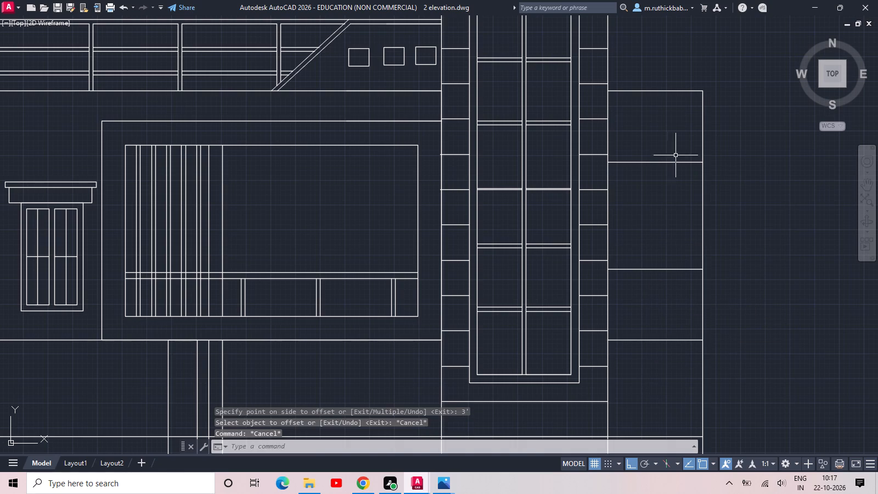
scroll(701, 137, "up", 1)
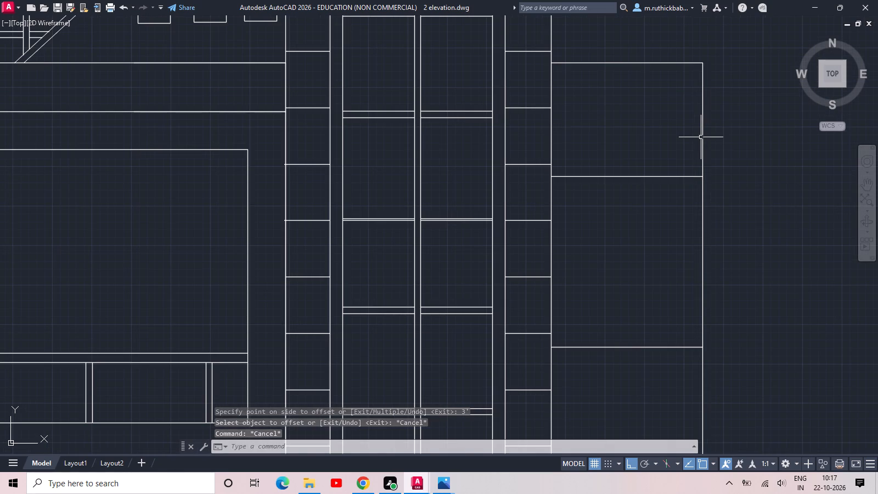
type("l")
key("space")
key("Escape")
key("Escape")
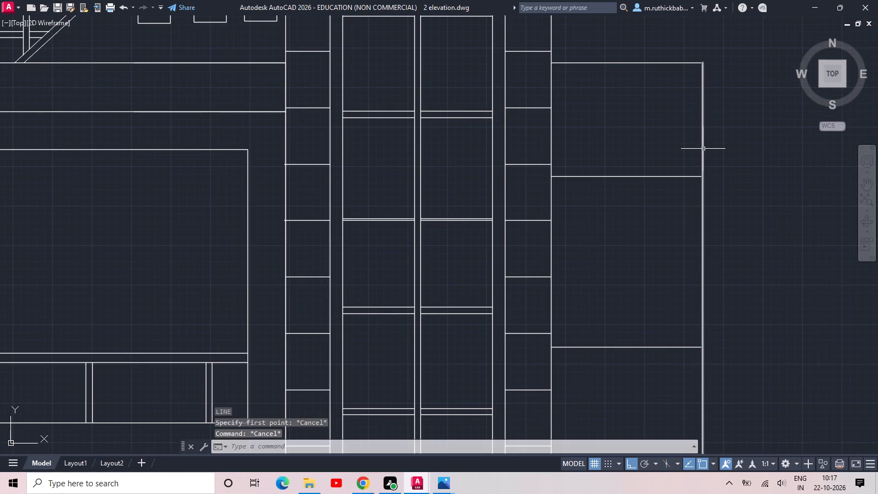
Offset the right wing's upper inner horizontal line 12" upward and its lower inner horizontal line 12" downward.
type("off")
key("space")
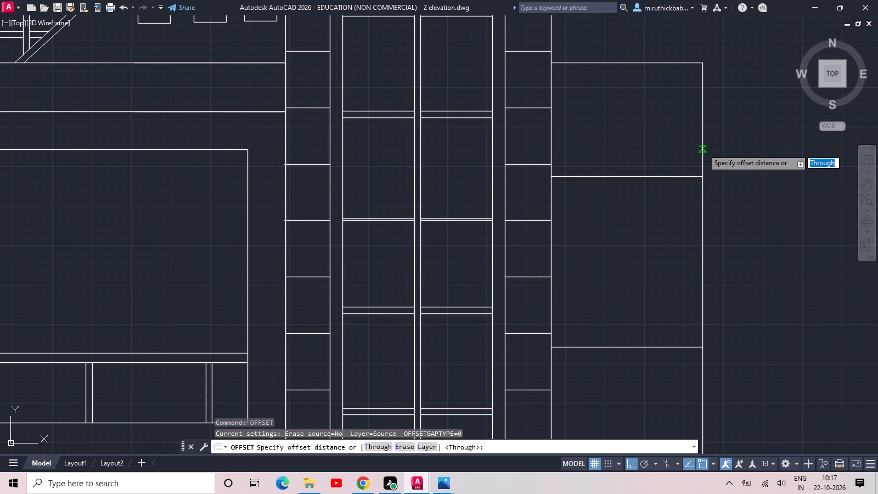
type("12")
key("space")
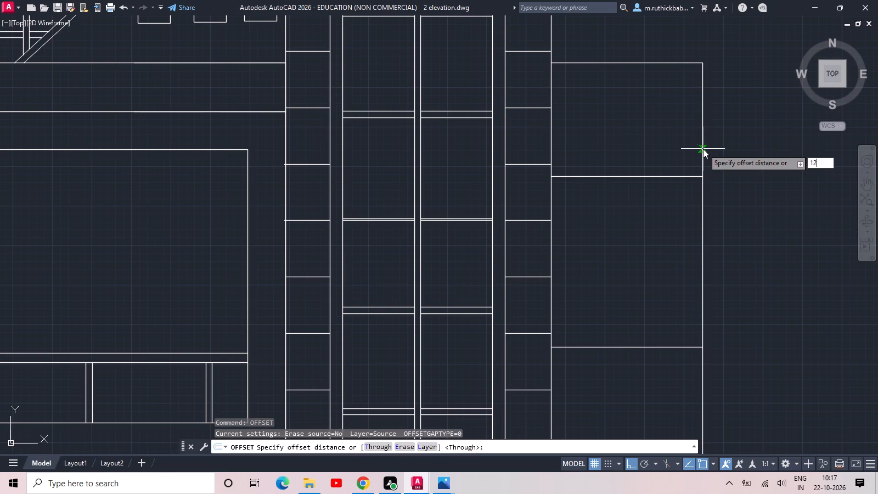
left_click(669, 176)
left_click(669, 159)
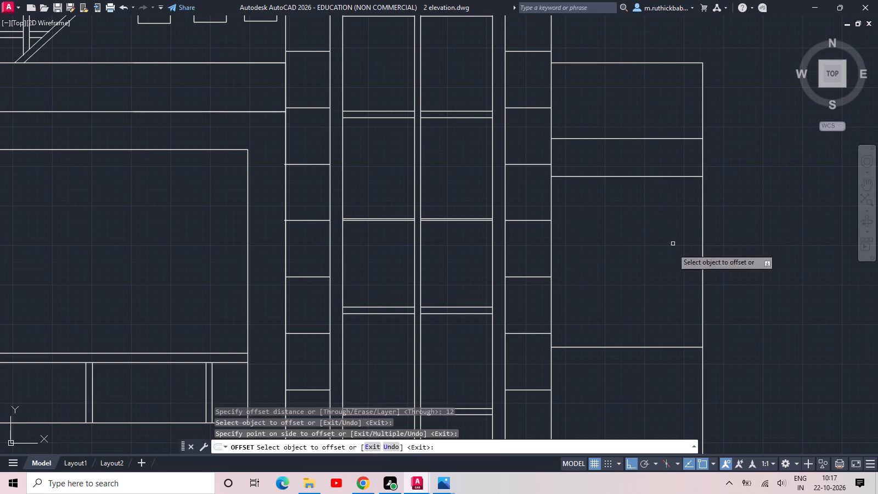
left_click(675, 347)
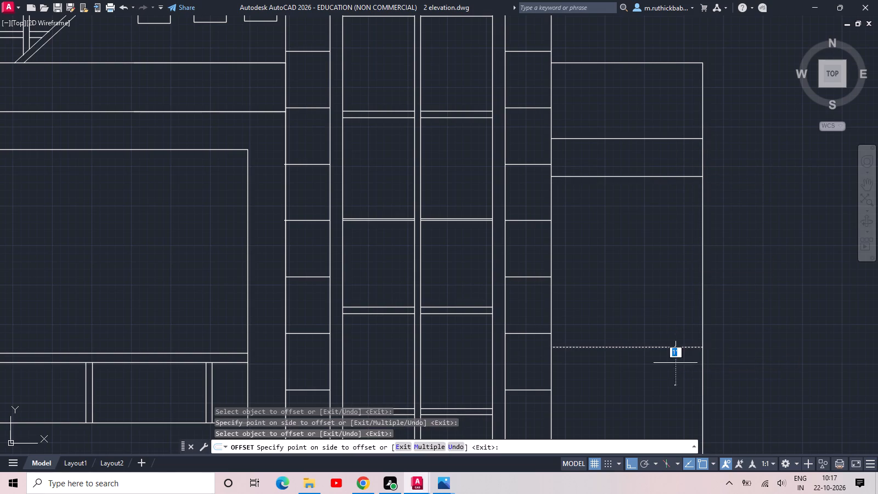
left_click(676, 373)
middle_click_drag(675, 302, 652, 300)
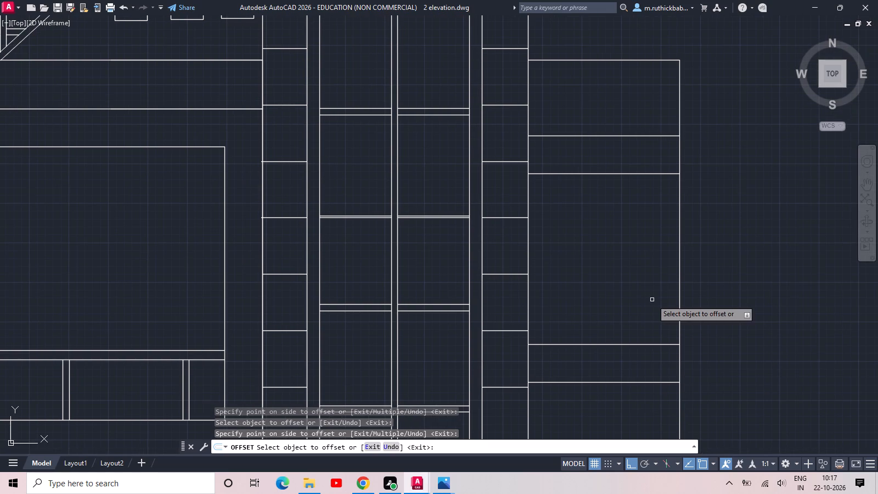
key("space")
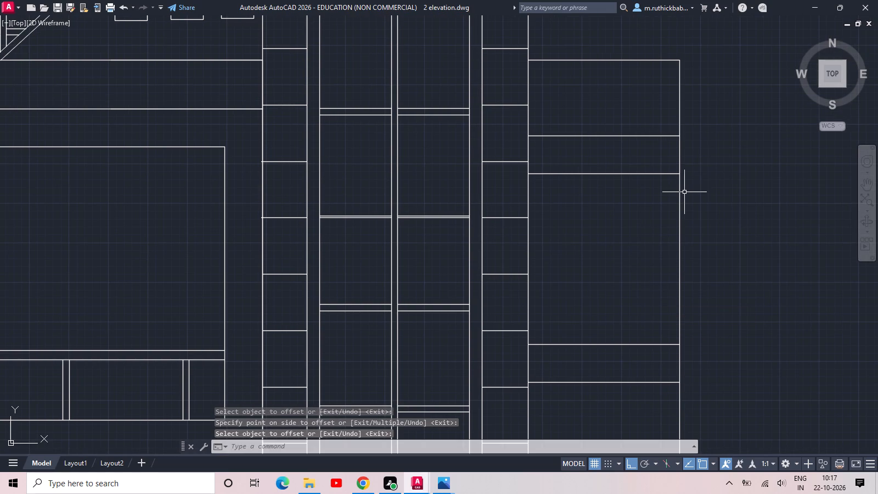
Offset the right wing's new upper line 2" downward and its new lower line 2" upward to form two thin bands.
scroll(692, 149, "up", 1)
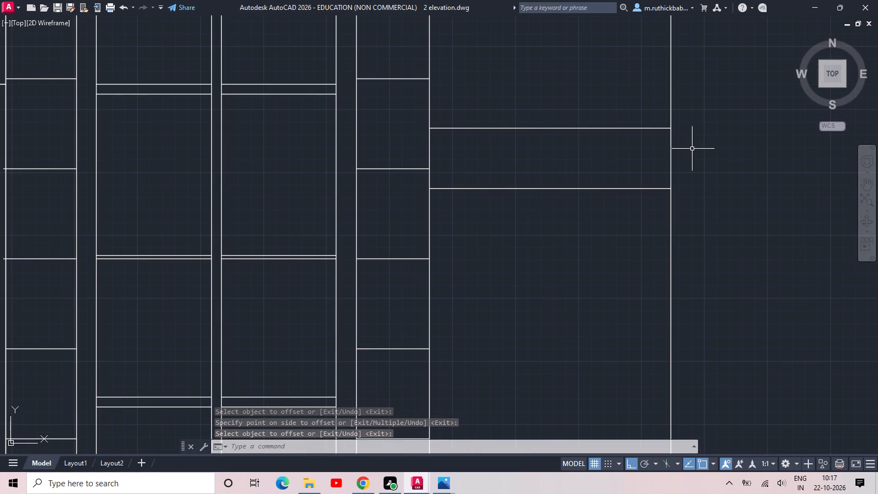
key("o")
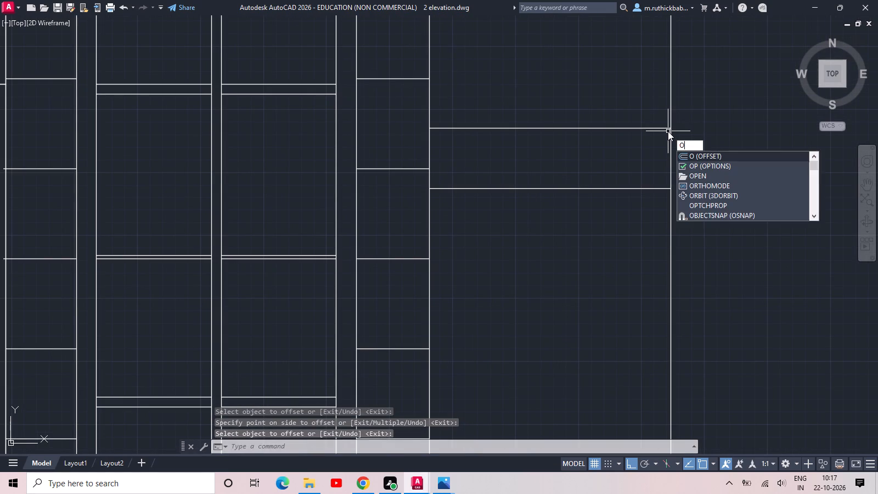
type("ff 2")
key("space")
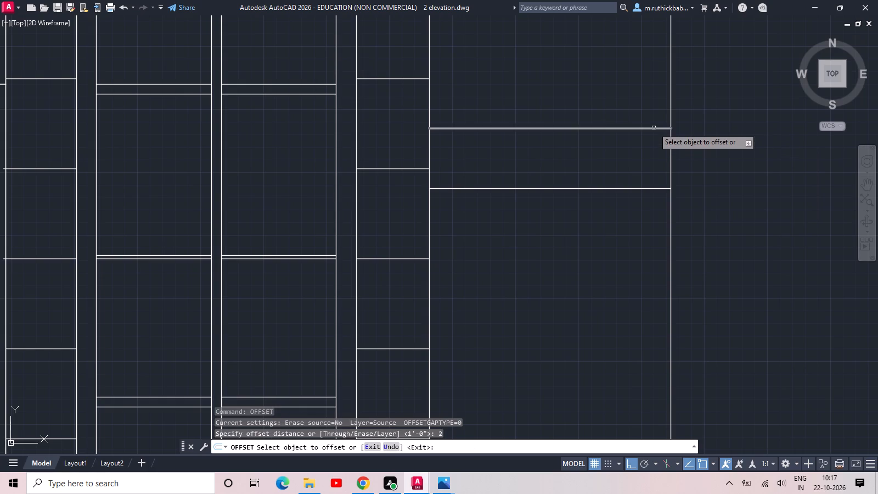
left_click(650, 128)
left_click(650, 136)
middle_click_drag(665, 186, 669, 52)
scroll(632, 329, "down", 1)
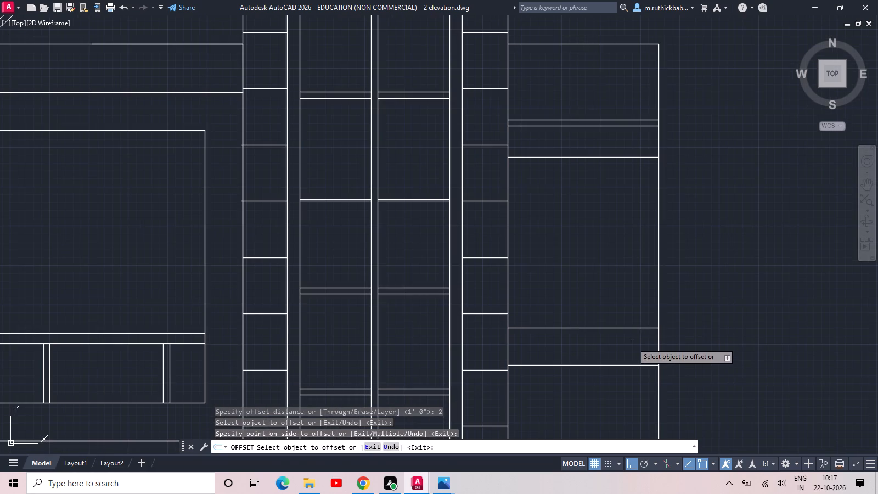
left_click(633, 364)
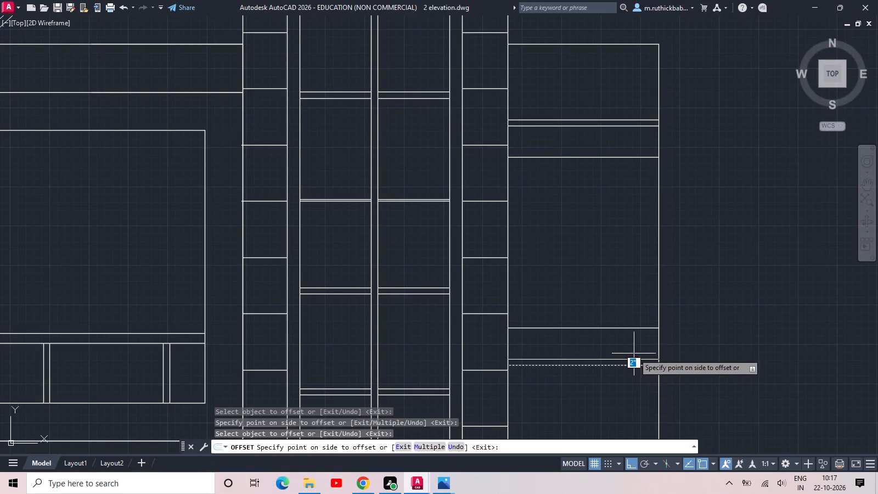
left_click(634, 353)
key("Escape")
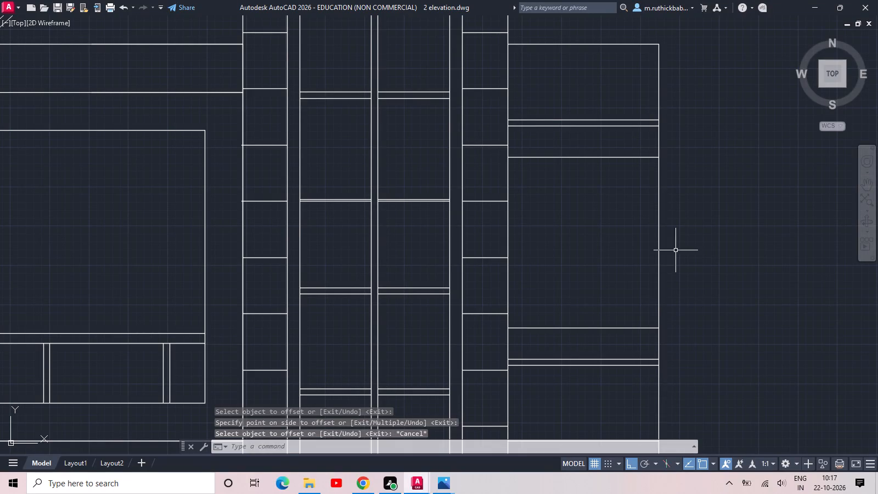
Trim the right wing's outer vertical edge between the paired lines of both the upper and lower 2" bands.
middle_click_drag(676, 250, 654, 315)
scroll(659, 205, "up", 2)
type("tr")
key("space")
left_click_drag(638, 157, 633, 162)
left_click(589, 165)
scroll(633, 181, "down", 3)
middle_click_drag(654, 276, 624, 217)
scroll(619, 265, "up", 3)
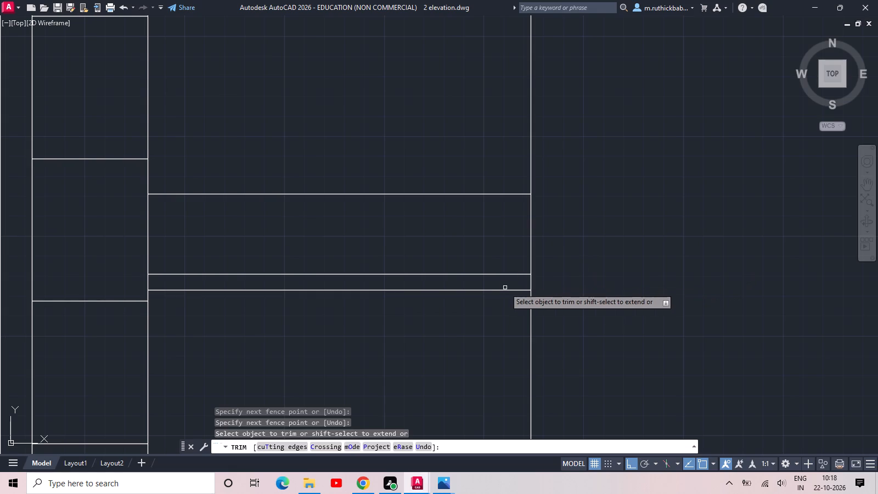
left_click_drag(505, 288, 530, 283)
left_click(561, 277)
left_click(524, 286)
middle_click_drag(567, 218, 656, 315)
scroll(652, 289, "down", 1)
key("Escape")
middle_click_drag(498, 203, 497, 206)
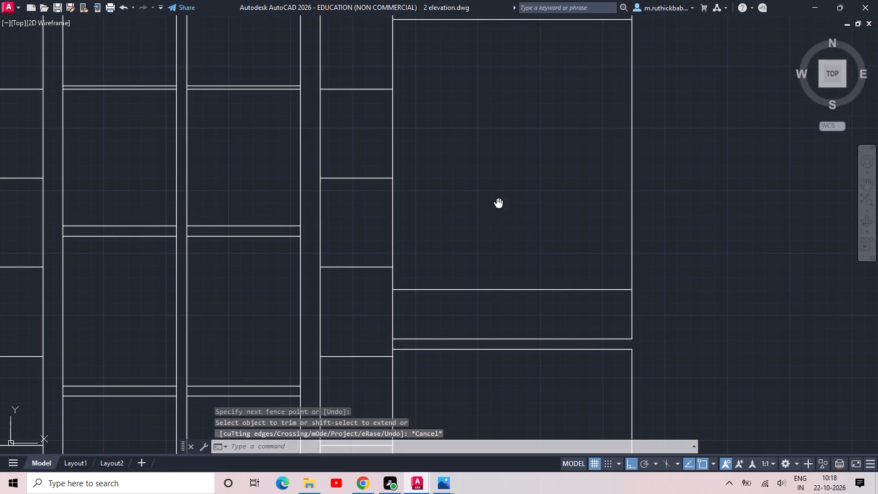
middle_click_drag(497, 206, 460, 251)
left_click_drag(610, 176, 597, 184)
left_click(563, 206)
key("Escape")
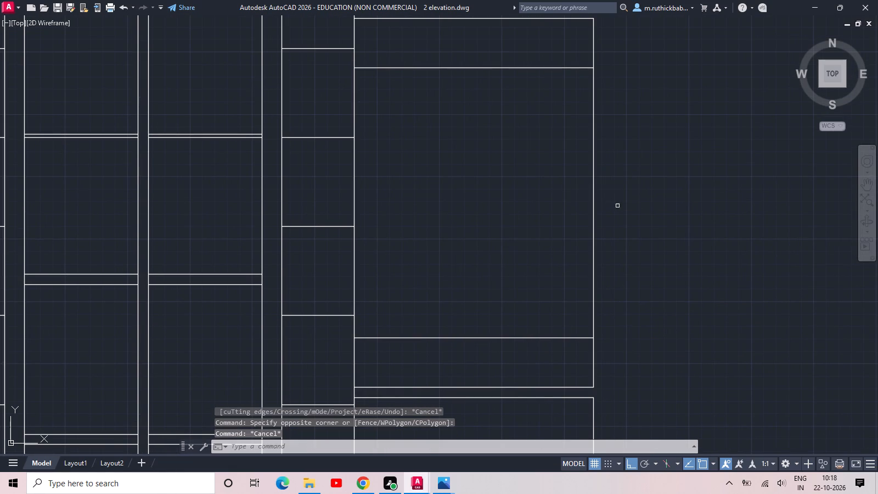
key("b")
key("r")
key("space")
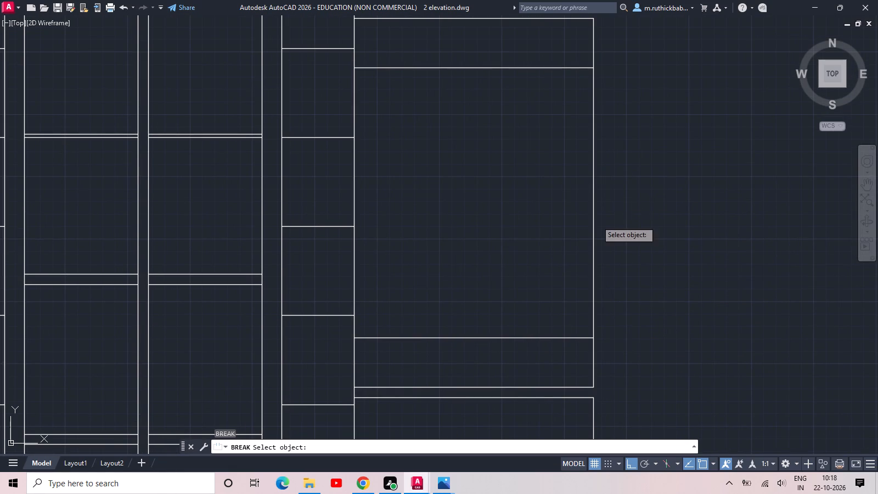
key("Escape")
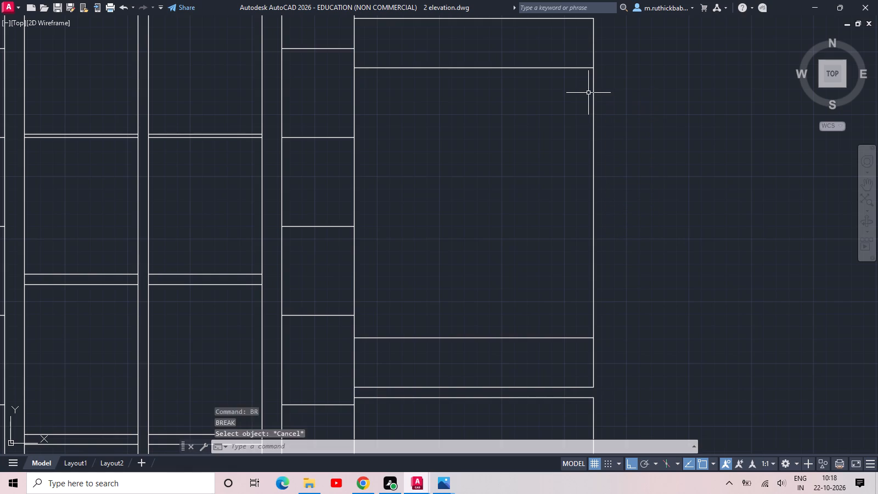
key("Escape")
Break the right wing's outer vertical edge at its intersections with the upper and lower inner horizontal lines.
type("br")
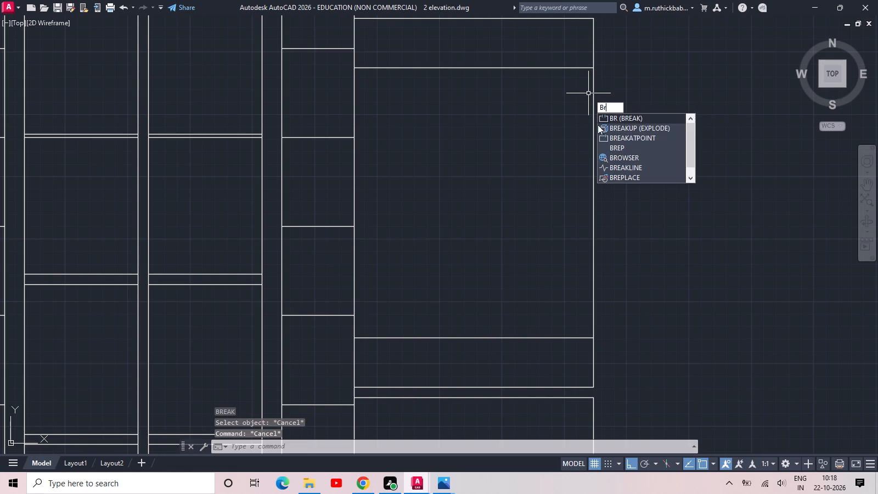
left_click(614, 135)
left_click(592, 102)
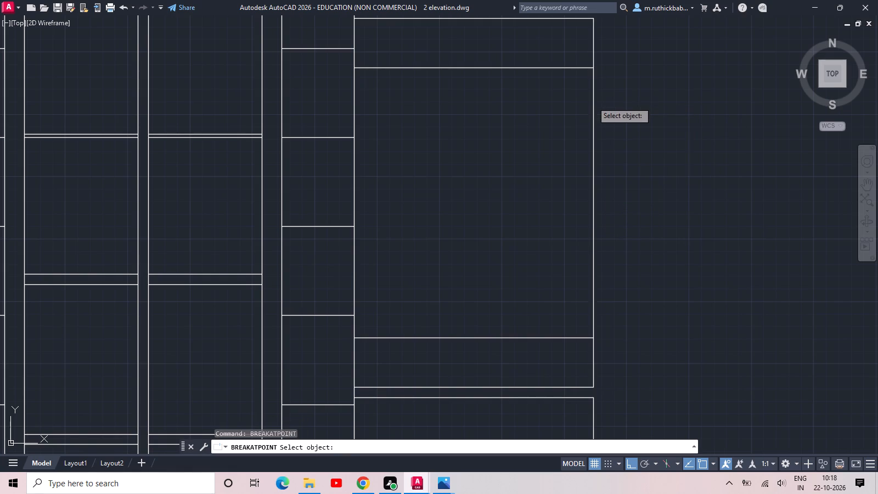
left_click(590, 69)
key("space")
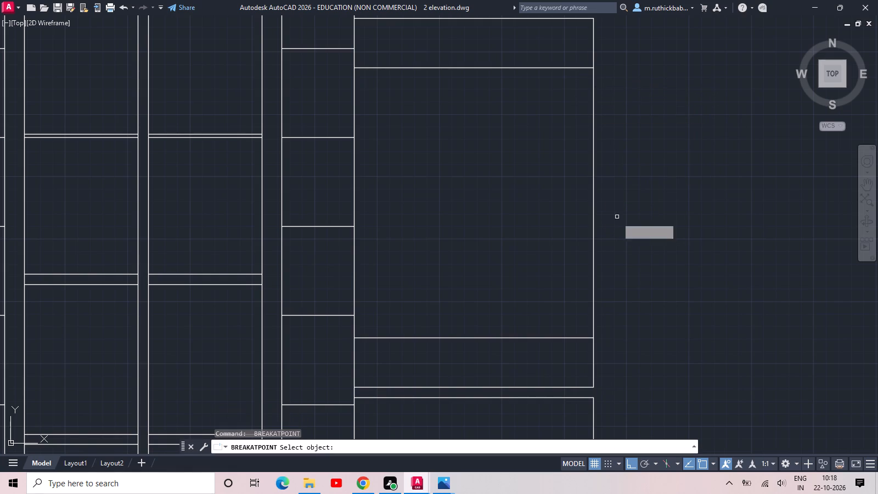
left_click(594, 283)
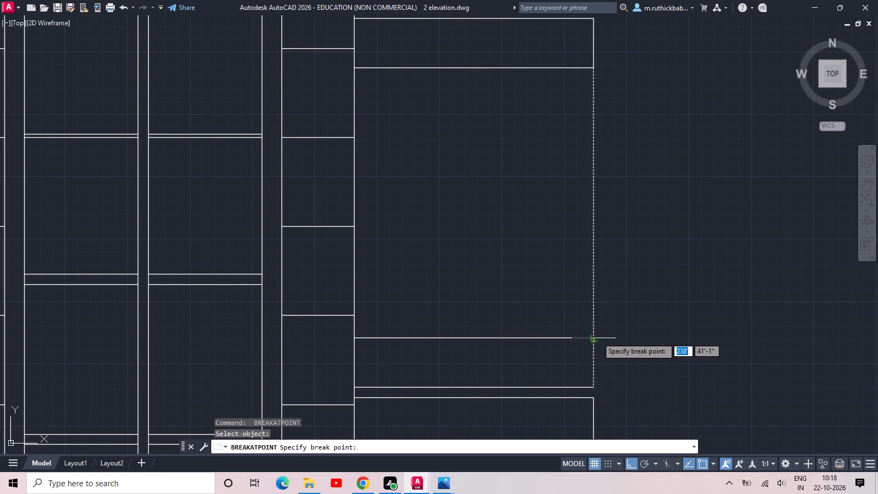
left_click(596, 338)
key("space")
key("space")
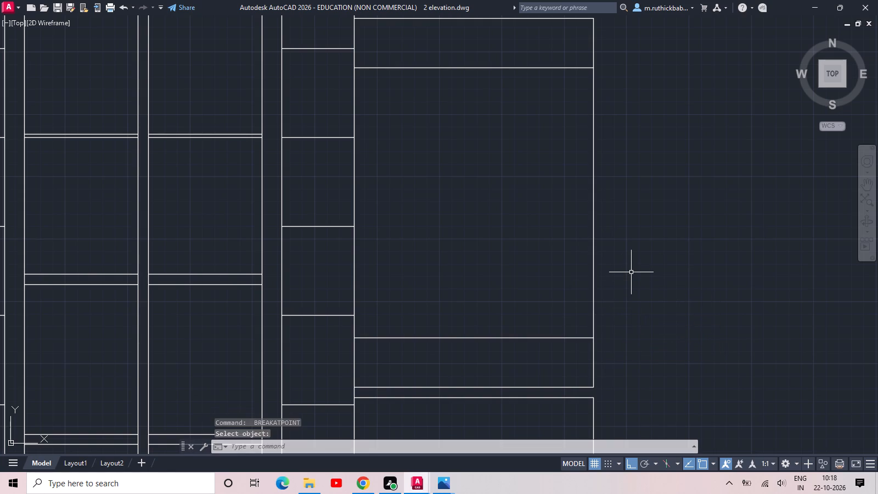
Array-copy the outer edge segment between the inner lines toward the tower as 10 items fitted across about 2'-2".
type("co")
key("space")
left_click(593, 280)
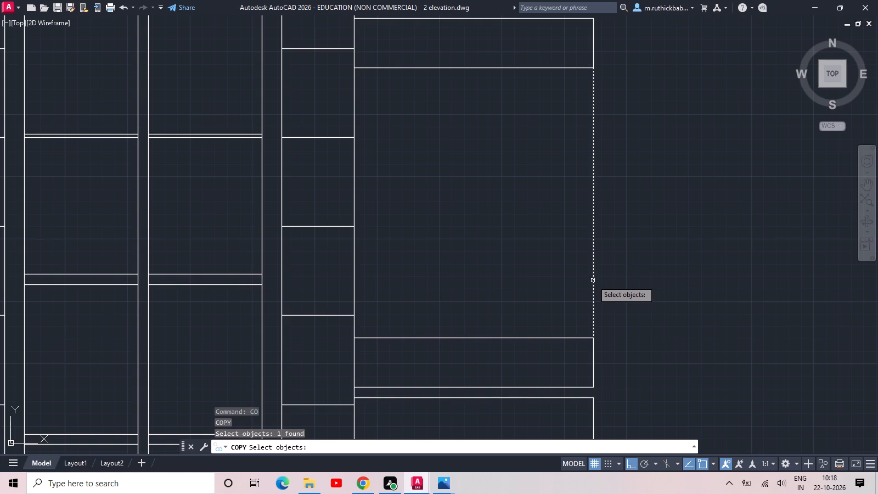
key("space")
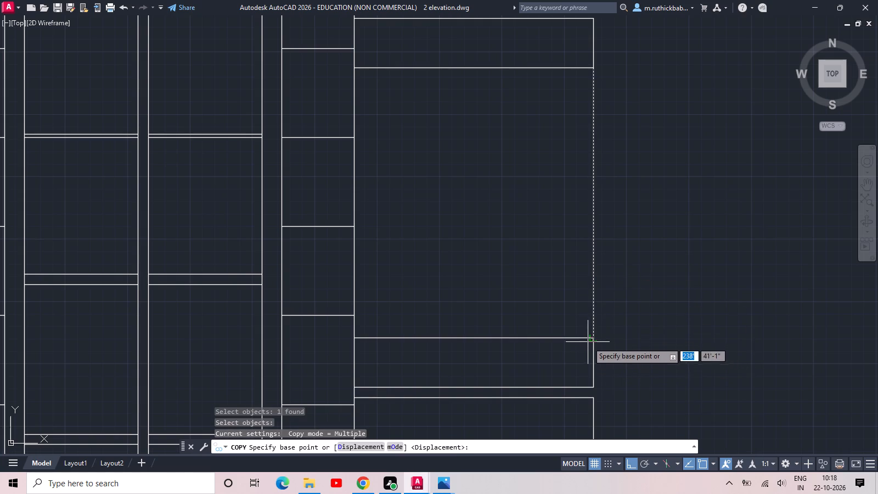
left_click(592, 339)
type("arr 10")
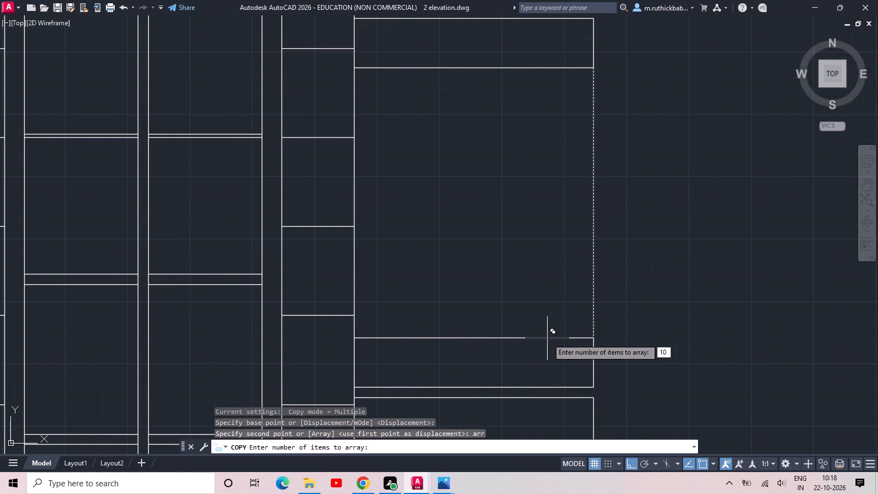
key("Return")
type("f")
key("space")
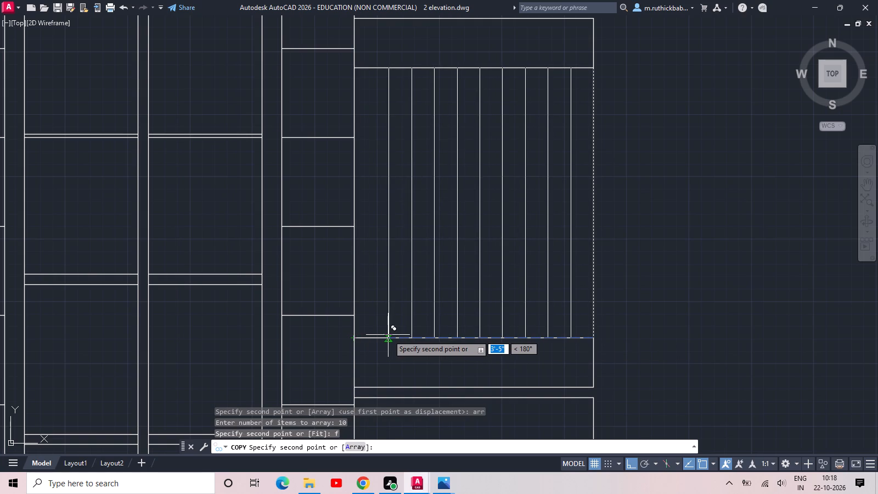
left_click(462, 333)
key("Escape")
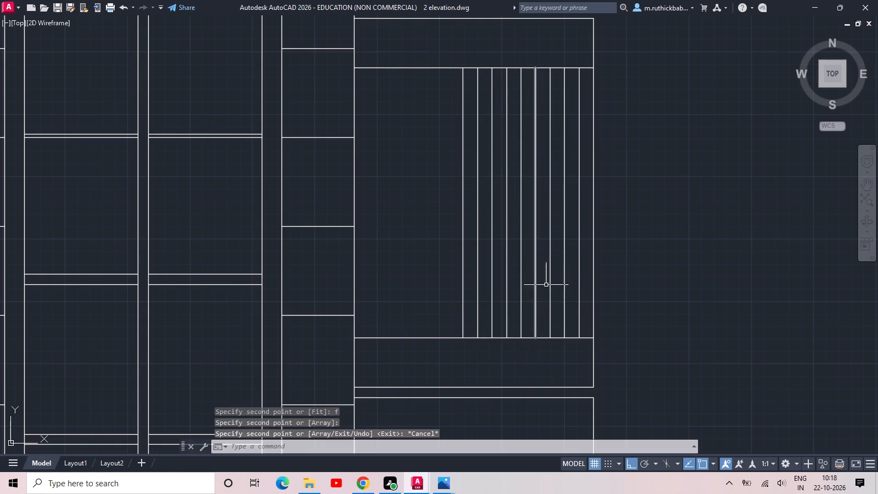
Copy the six arrayed vertical lines nearest the tower about 1'-10" across, so the first lands on the tower's edge.
left_click(545, 288)
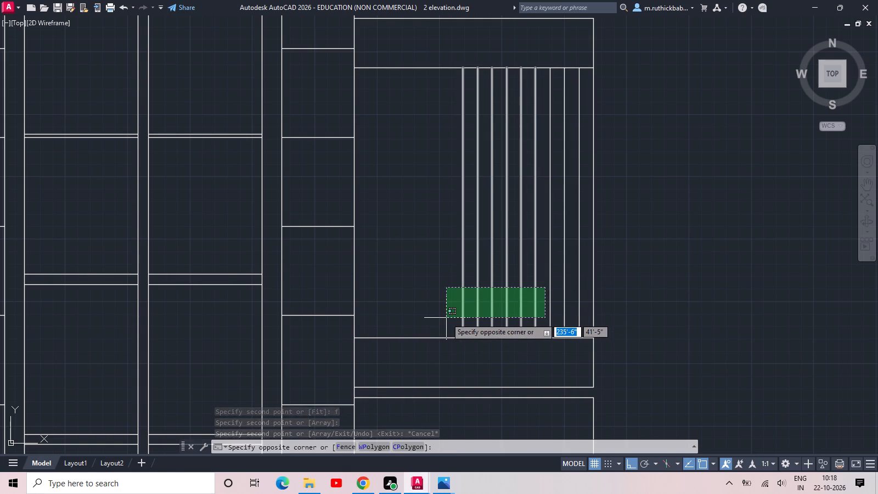
left_click(446, 318)
key("c")
key("o")
key("space")
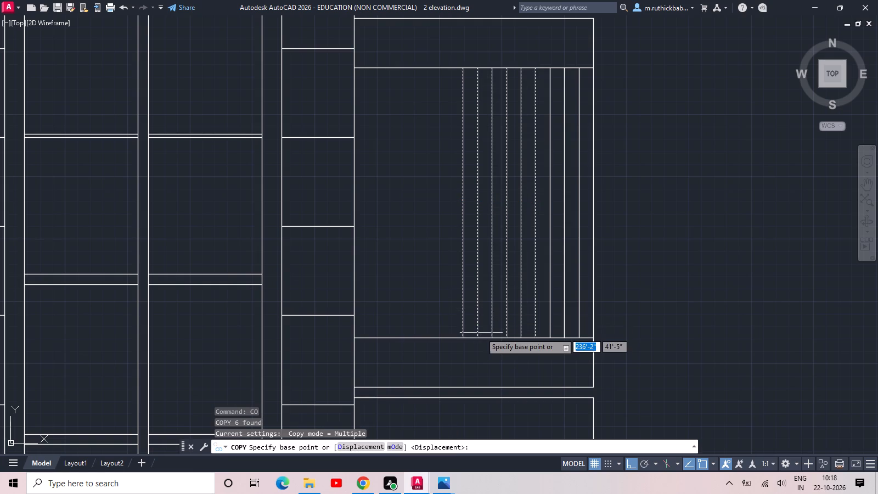
left_click(465, 336)
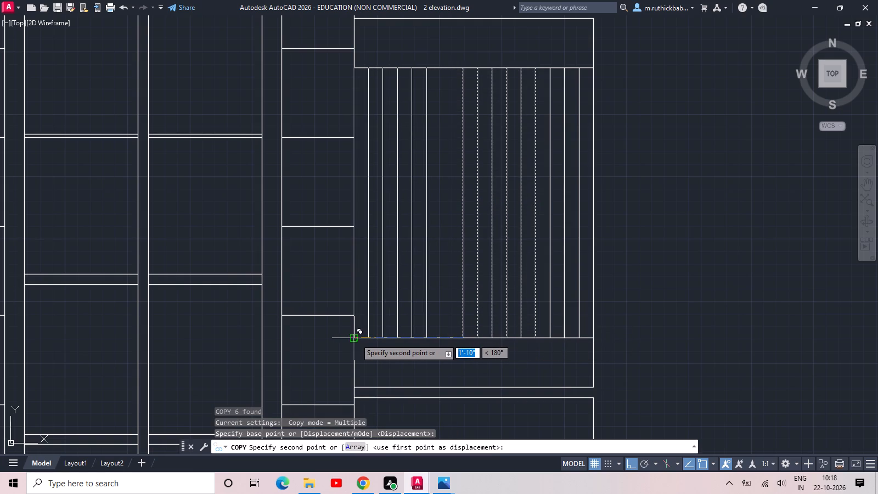
left_click(356, 339)
key("space")
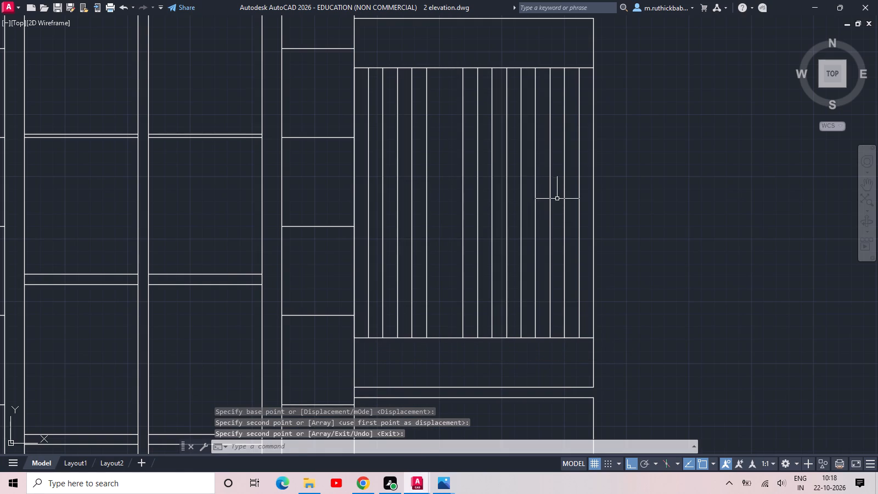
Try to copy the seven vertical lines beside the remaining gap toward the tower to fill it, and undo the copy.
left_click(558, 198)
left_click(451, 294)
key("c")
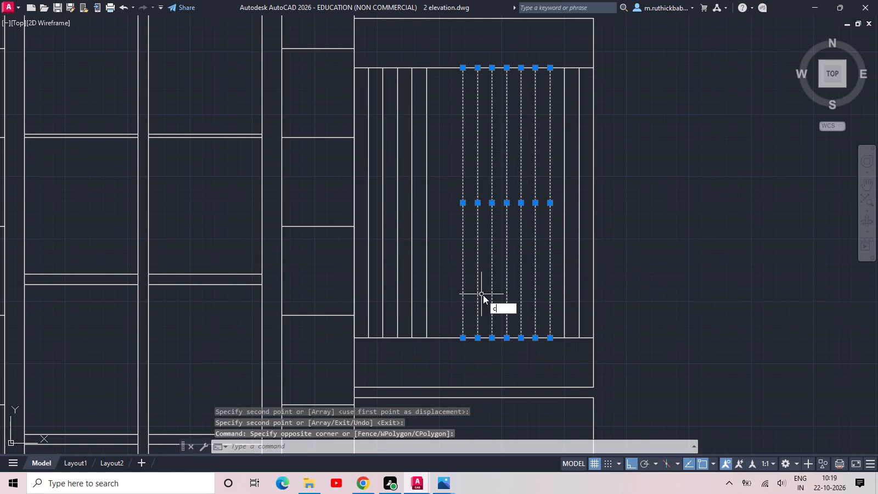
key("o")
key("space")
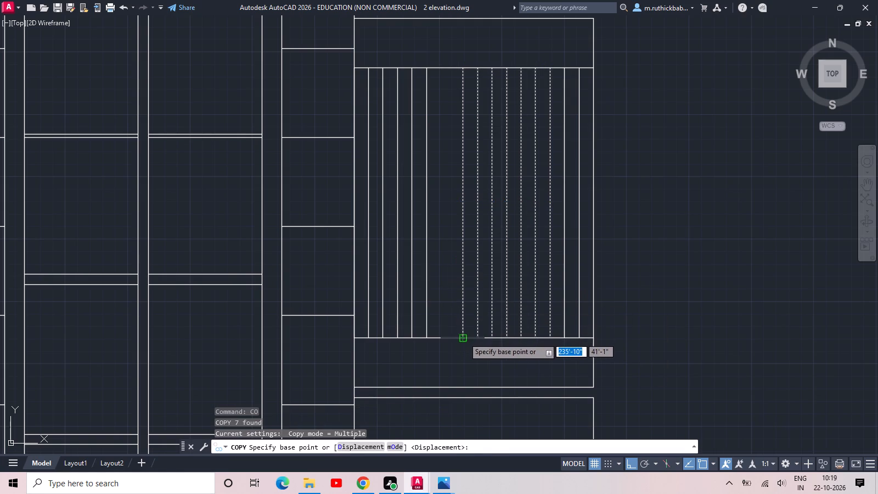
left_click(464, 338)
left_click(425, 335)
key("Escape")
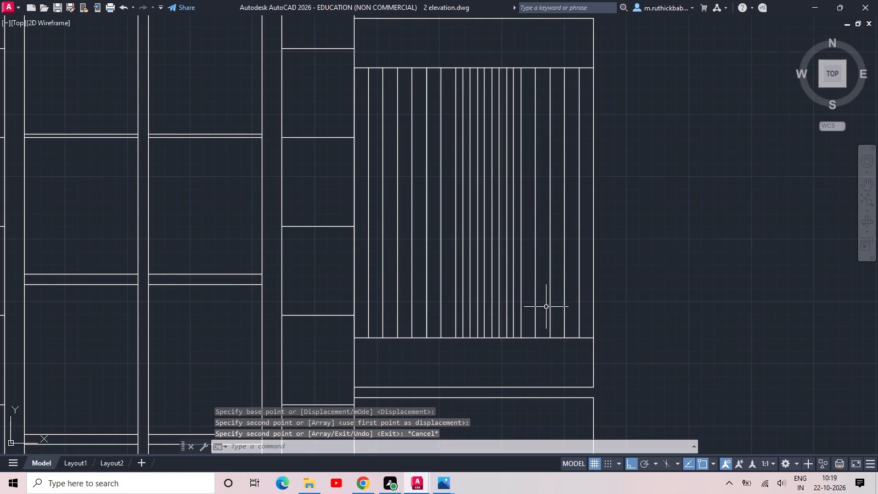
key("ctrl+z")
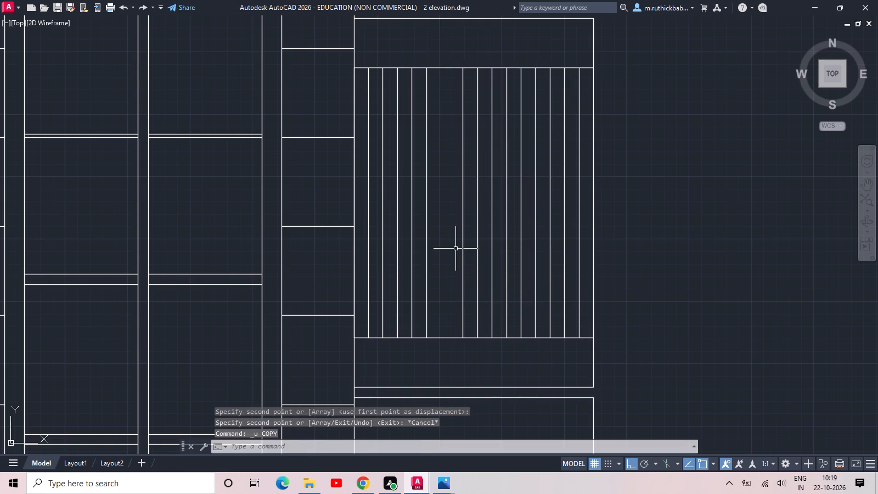
Erase the outer vertical edge and all vertical lines beyond the gap in the right wing's panel, keeping the five nearest the tower.
left_click(455, 246)
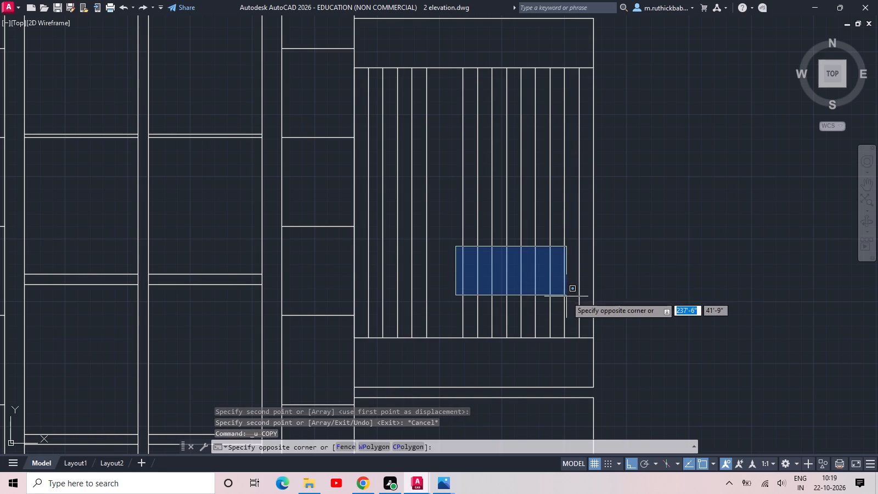
left_click(607, 302)
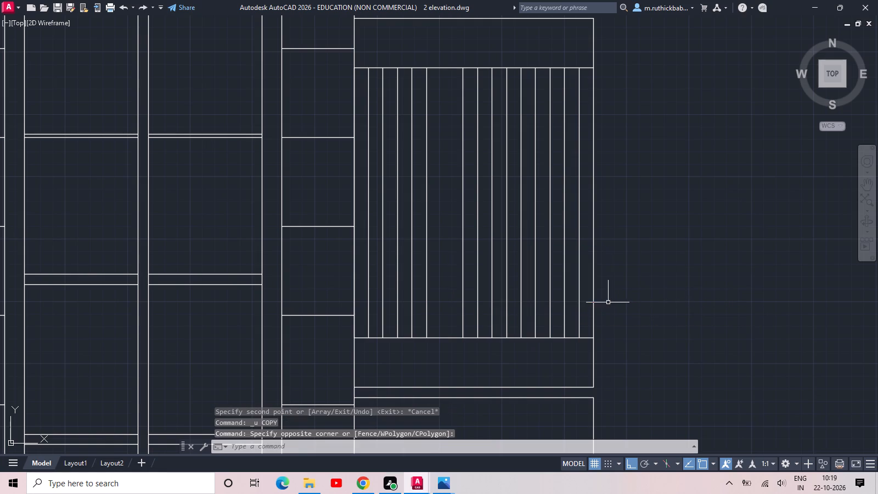
left_click(622, 276)
left_click(454, 313)
key("Delete")
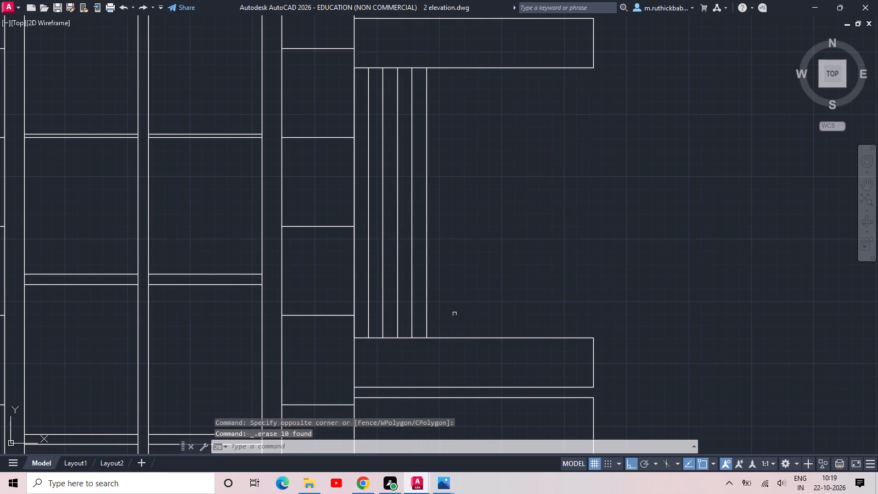
Copy the five remaining vertical lines twice toward the wing's outer end, placing the second set about 2'-5" away.
key("c")
key("o")
key("space")
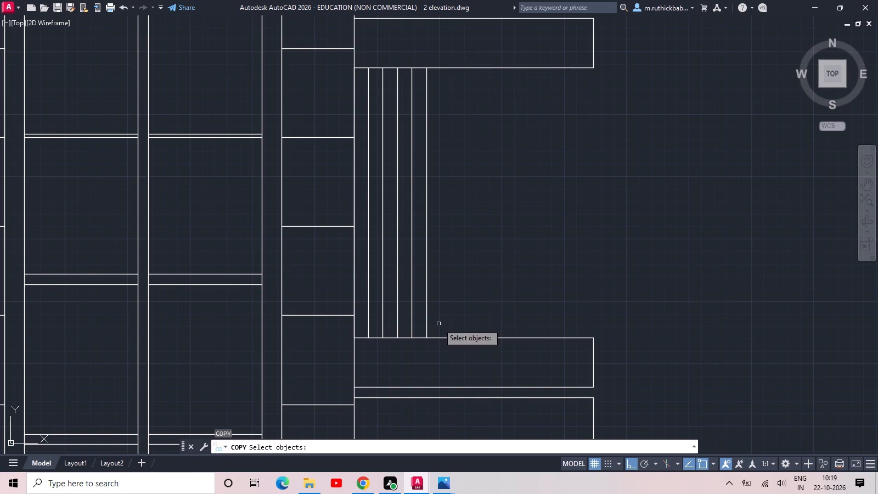
left_click_drag(458, 304, 453, 305)
left_click(365, 323)
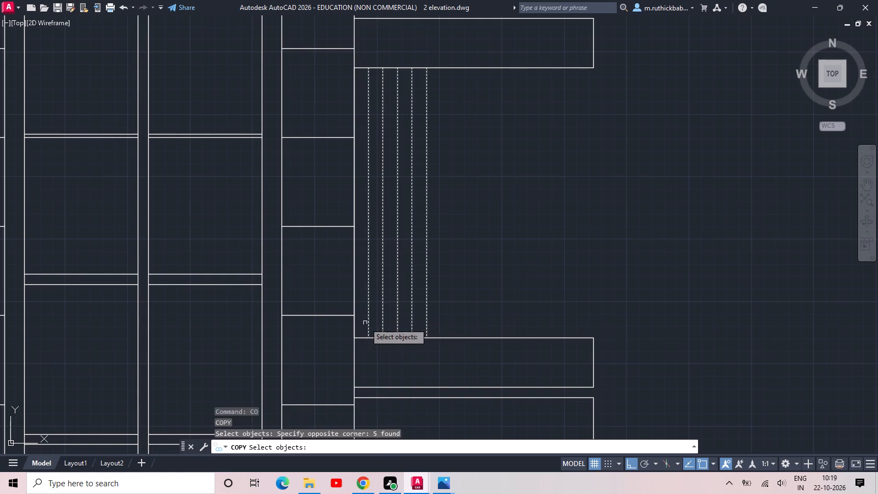
key("space")
left_click(429, 339)
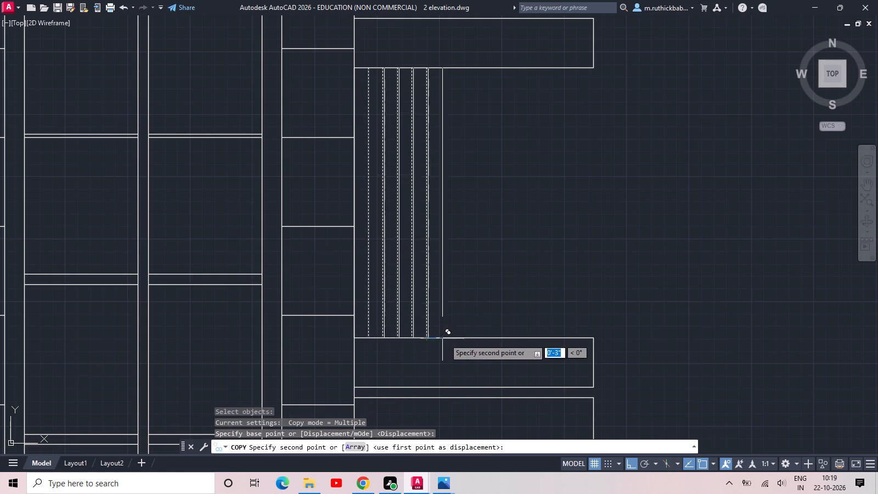
left_click(500, 340)
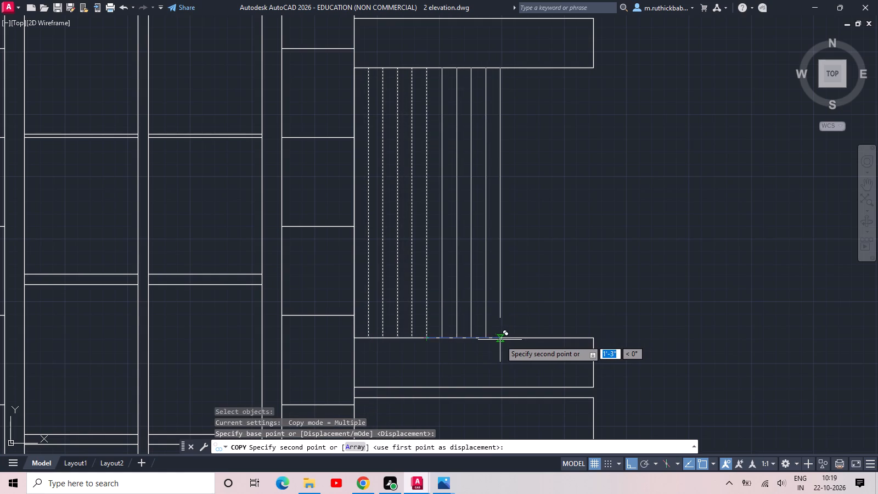
left_click(570, 338)
key("space")
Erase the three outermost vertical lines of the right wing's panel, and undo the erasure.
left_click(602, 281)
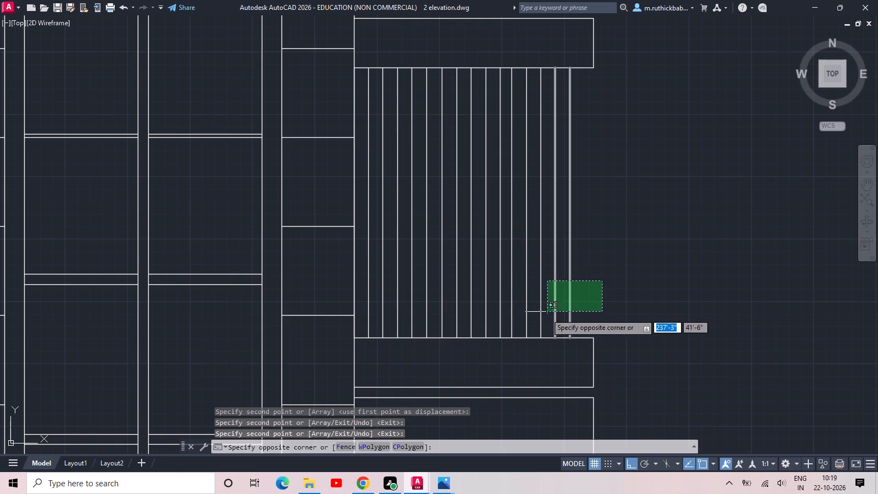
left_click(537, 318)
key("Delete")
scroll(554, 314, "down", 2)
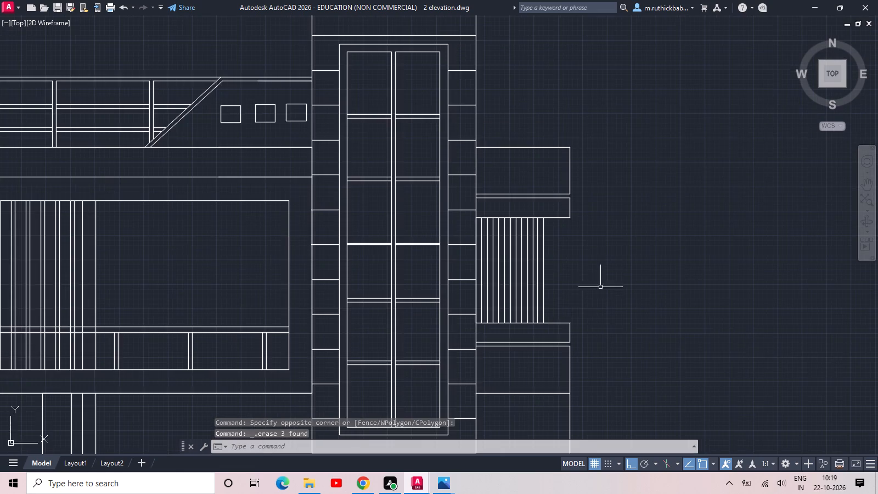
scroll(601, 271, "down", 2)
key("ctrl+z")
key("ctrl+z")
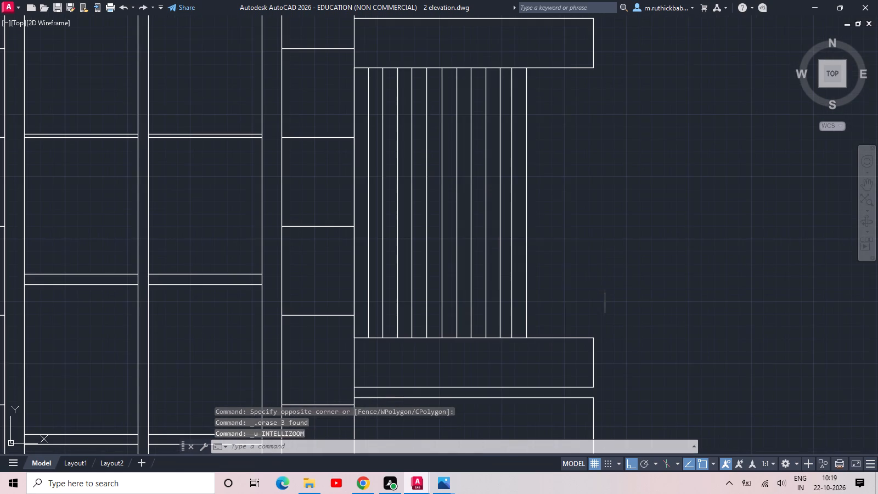
Trim the balcony opening's top edge in the five narrow gaps and the wider last gap beside the vertical slats.
scroll(360, 269, "down", 3)
middle_click_drag(234, 273, 504, 243)
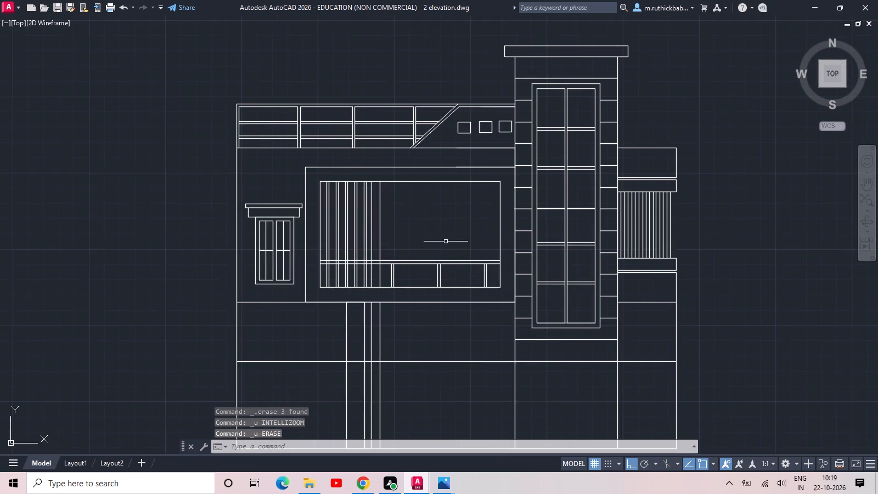
scroll(354, 234, "up", 3)
scroll(358, 221, "down", 1)
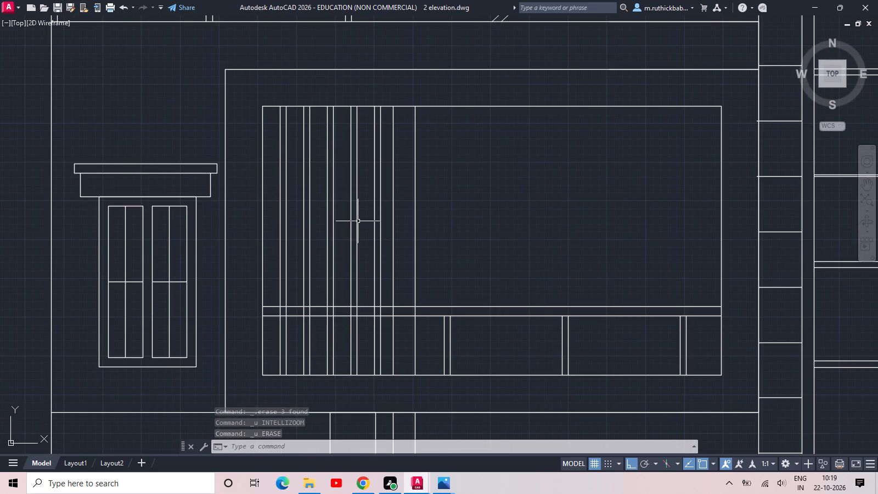
scroll(284, 106, "up", 3)
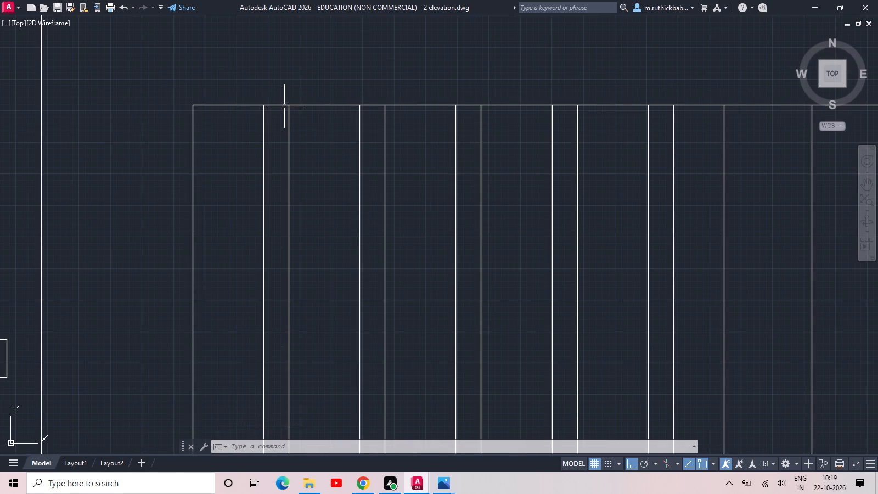
type("tr")
key("space")
key("space")
left_click_drag(270, 69, 270, 76)
left_click(271, 139)
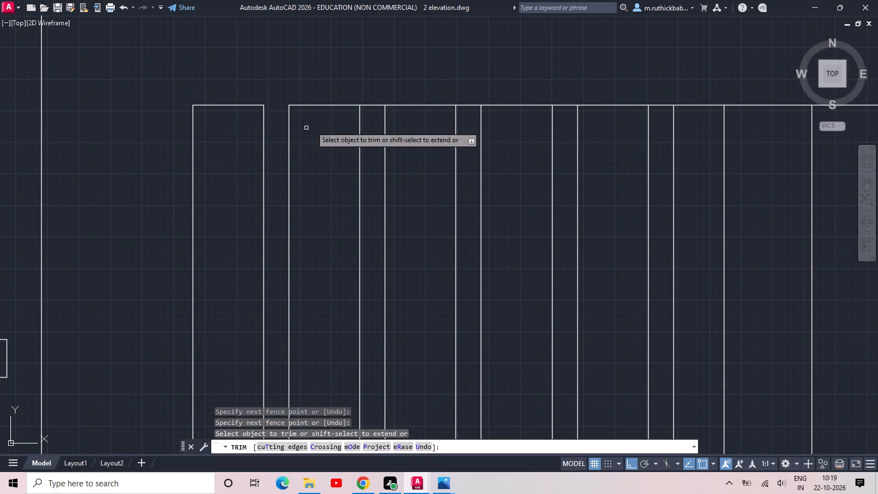
left_click_drag(372, 81, 373, 87)
left_click(374, 131)
left_click(471, 88)
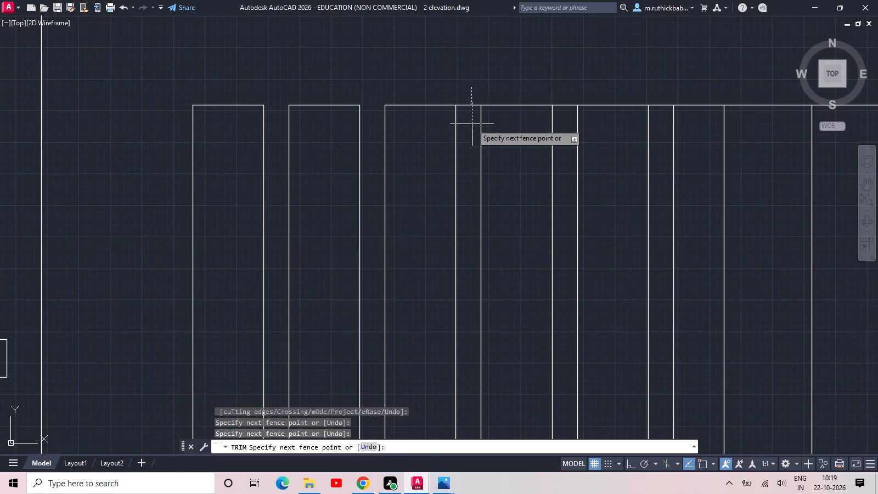
left_click(473, 137)
left_click(561, 87)
left_click(574, 137)
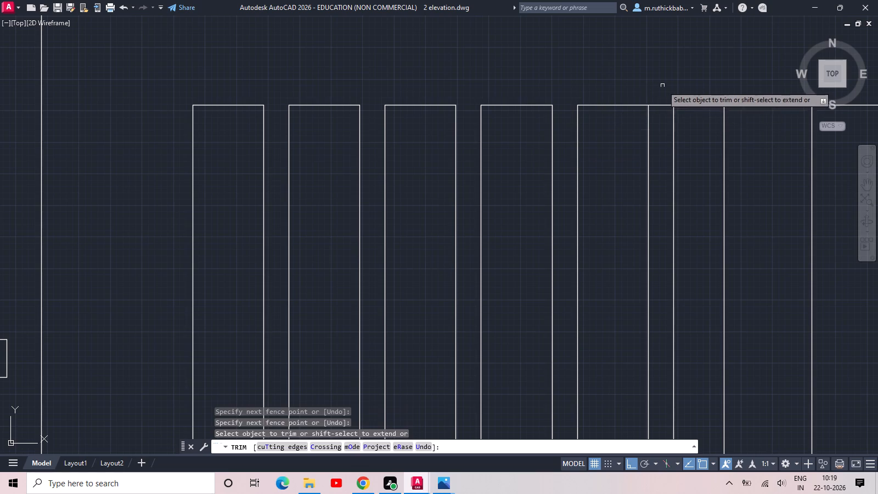
left_click(665, 91)
left_click(666, 131)
scroll(735, 98, "down", 1)
left_click(754, 89)
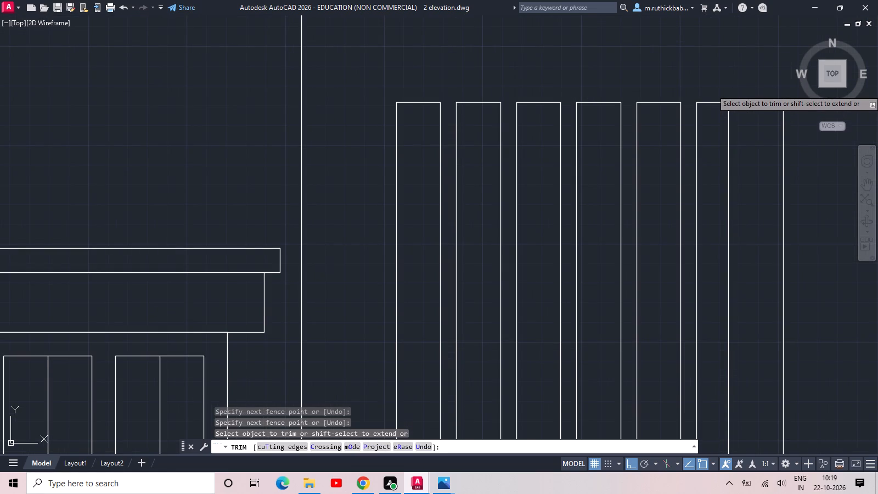
left_click(757, 145)
Trim the balcony opening's bottom edge in the same six gaps beside the vertical slats.
scroll(757, 145, "down", 3)
middle_click_drag(754, 204, 652, 125)
scroll(604, 169, "up", 2)
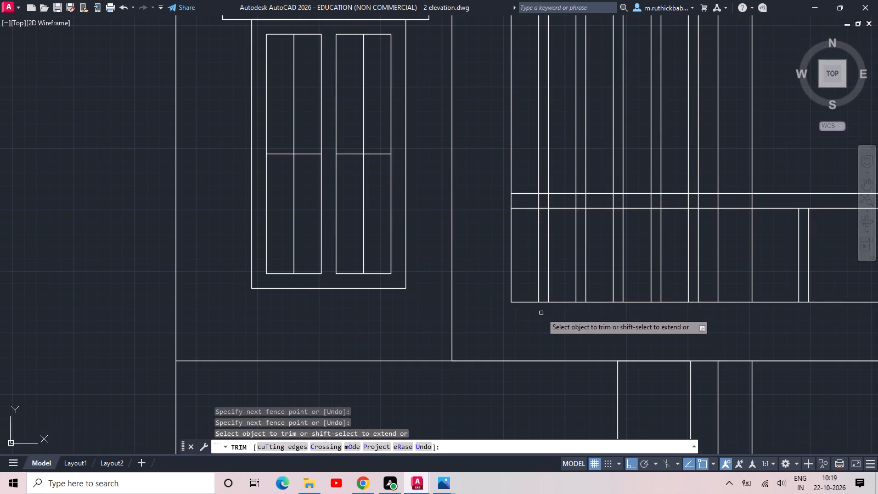
left_click_drag(541, 313, 544, 306)
left_click(544, 291)
left_click(581, 306)
left_click(581, 289)
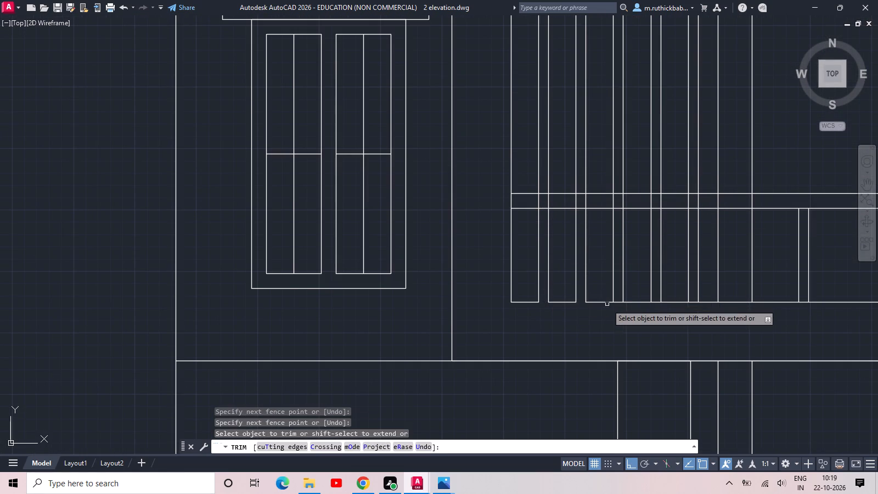
left_click(620, 305)
left_click(619, 296)
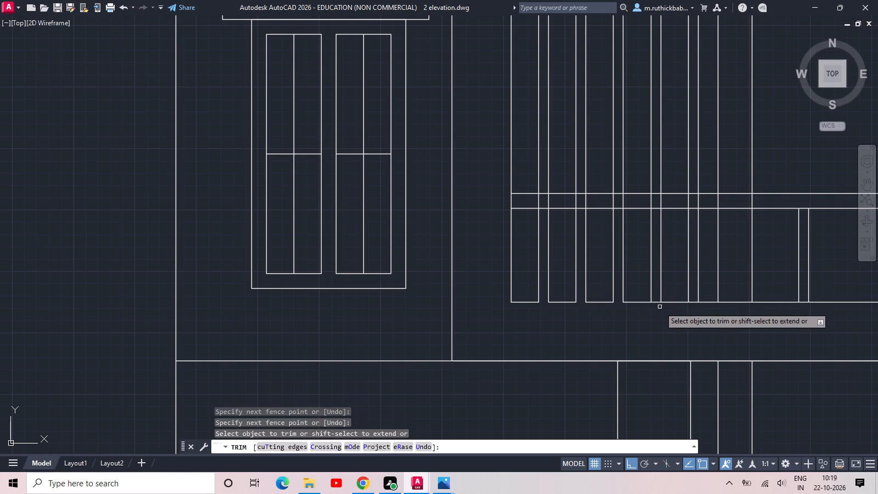
left_click(660, 307)
left_click(659, 297)
left_click(694, 306)
left_click(694, 301)
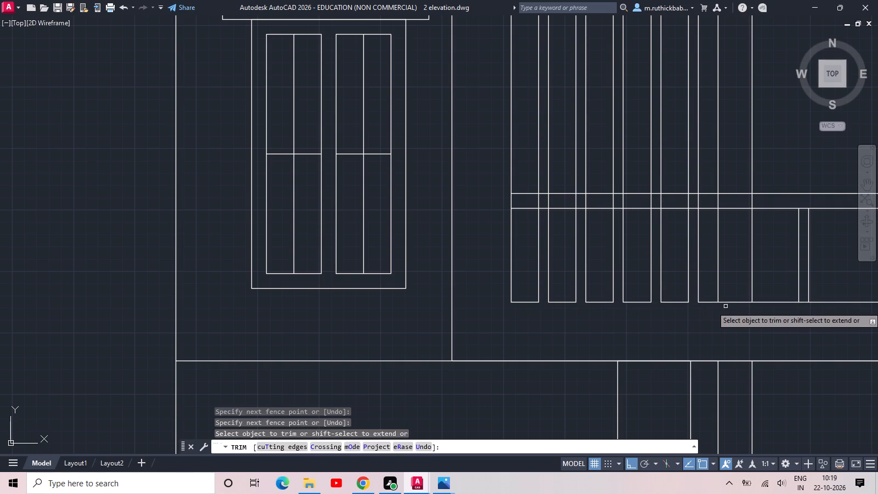
left_click(735, 304)
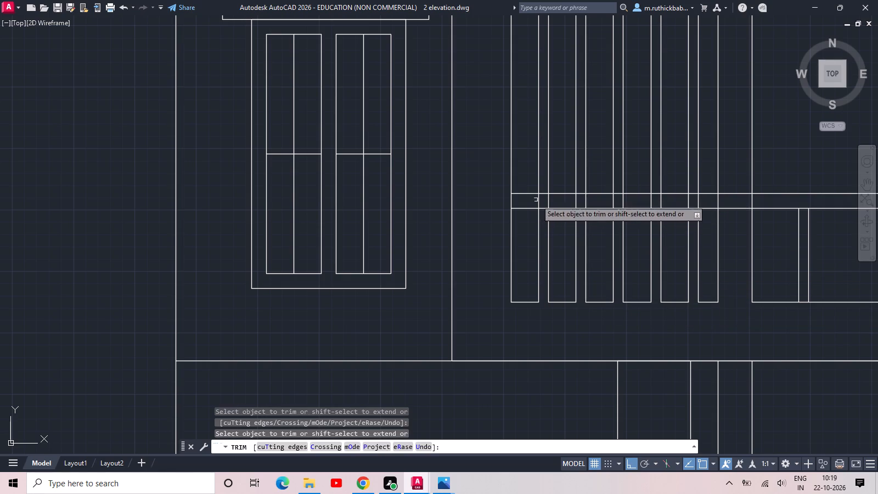
Trim the balcony railing's two horizontal lines in all six gaps beside the vertical slats.
left_click(543, 184)
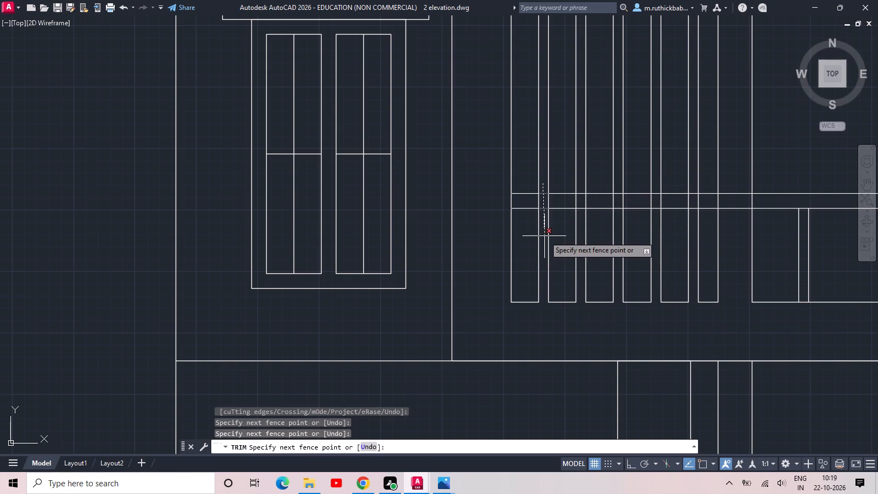
left_click(544, 235)
left_click(582, 183)
left_click(582, 219)
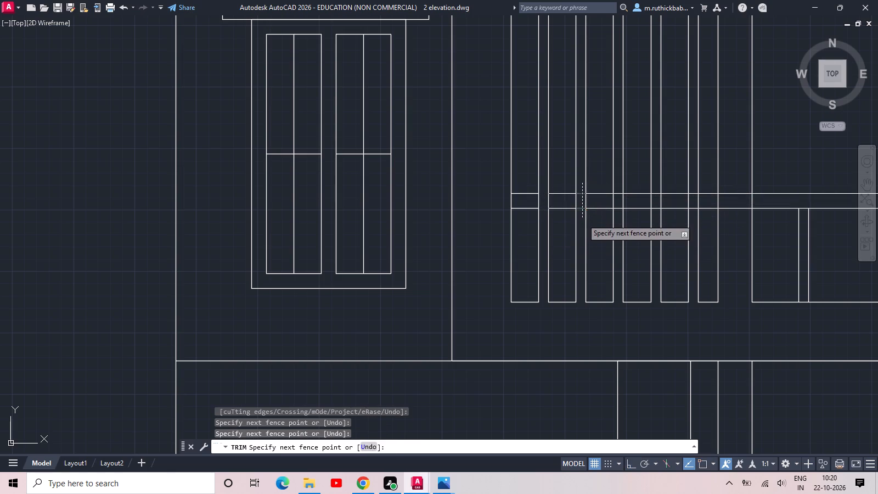
left_click(618, 187)
left_click(616, 226)
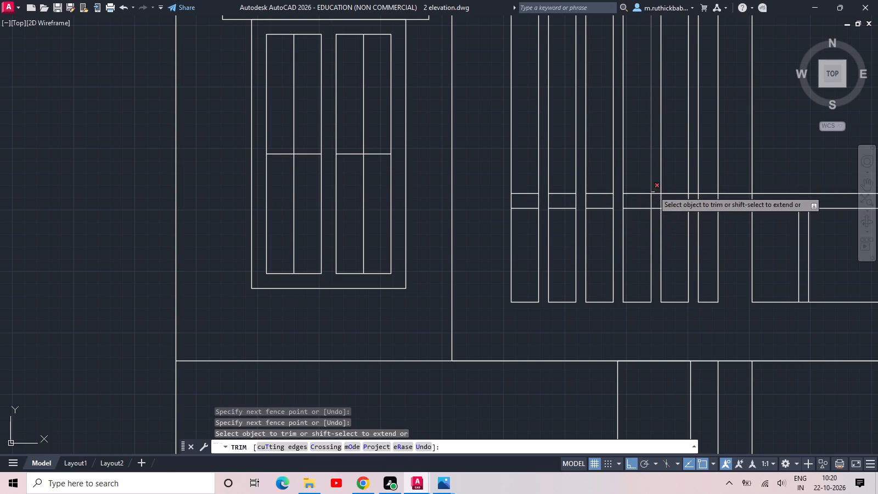
left_click(655, 190)
left_click(657, 217)
left_click_drag(695, 188, 695, 196)
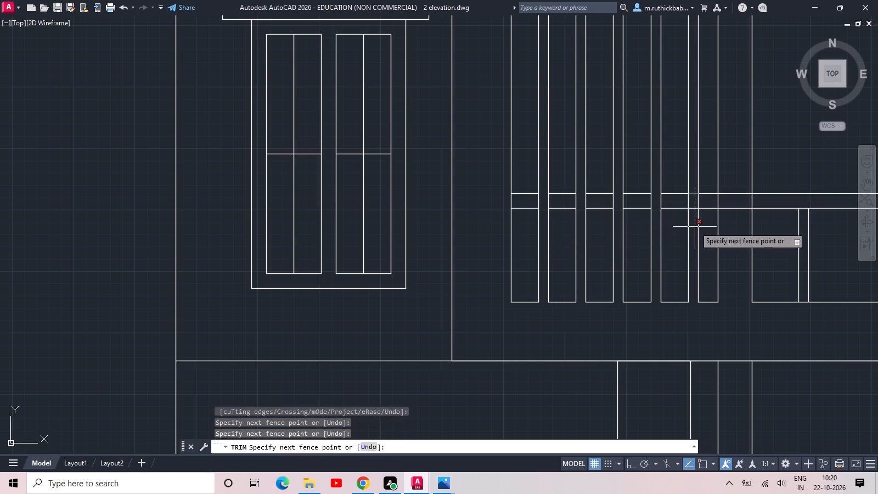
left_click(695, 228)
left_click_drag(737, 183, 739, 203)
left_click(741, 221)
left_click(736, 188)
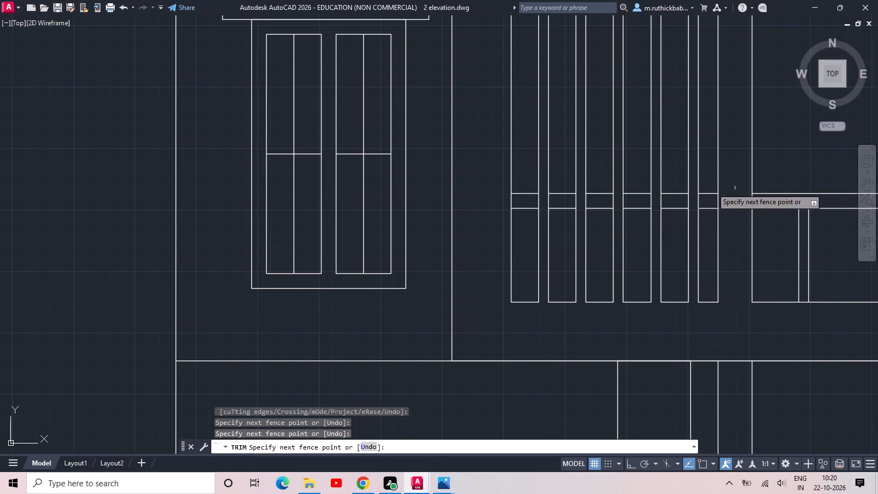
key("Escape")
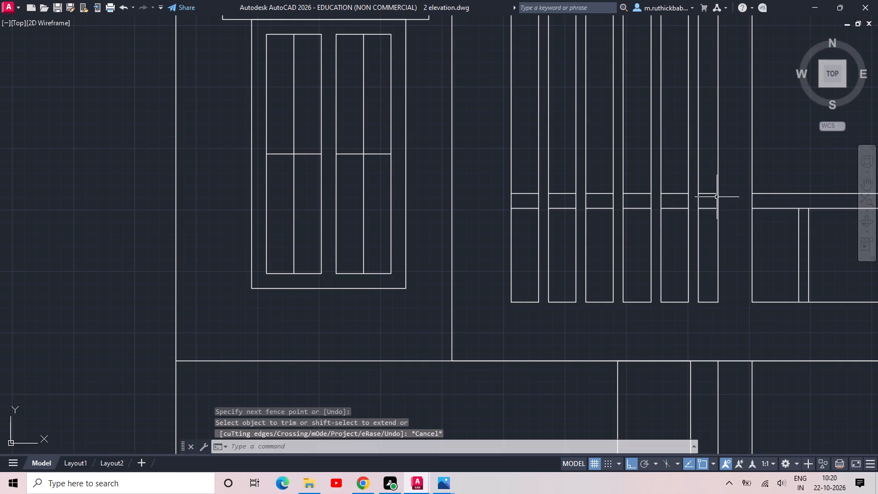
Save the drawing.
key("ctrl+s")
Review the whole front elevation, including the ground-floor columns and the area below the right wing.
scroll(713, 199, "down", 3, "ctrl")
middle_click_drag(715, 207, 507, 250)
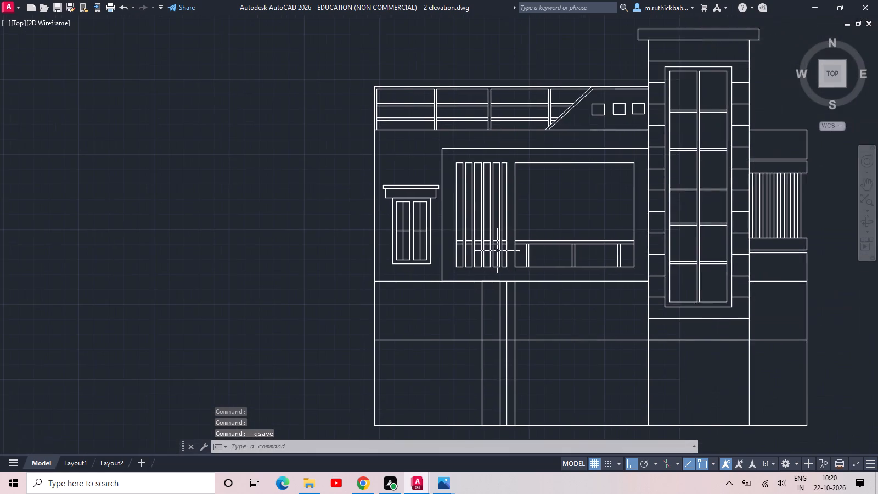
scroll(505, 252, "up", 1)
scroll(593, 167, "down", 1)
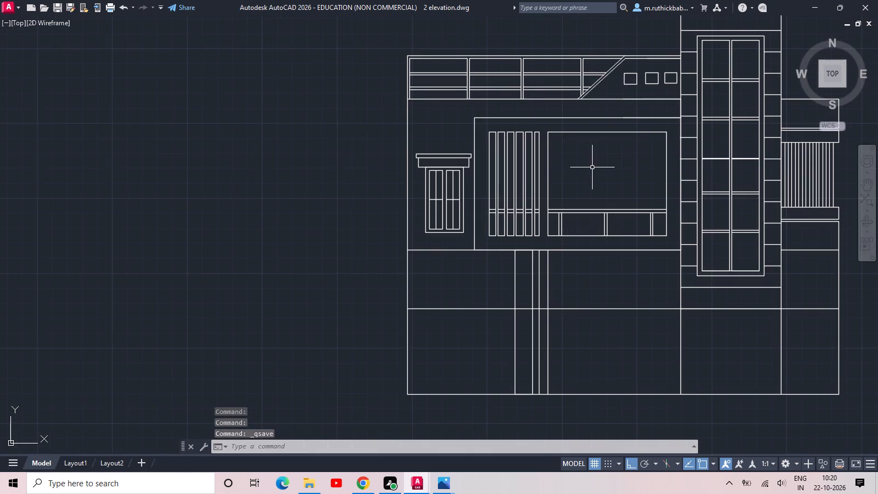
middle_click_drag(592, 168, 519, 176)
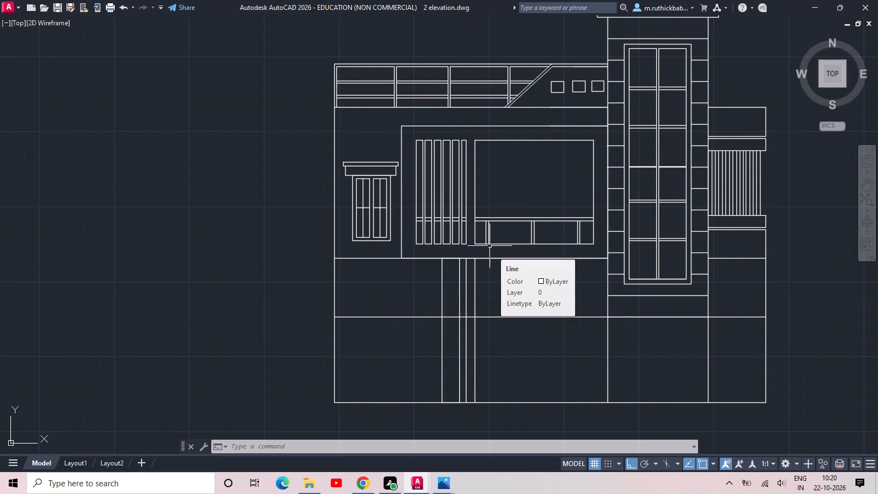
scroll(559, 184, "down", 1)
middle_click_drag(559, 184, 478, 201)
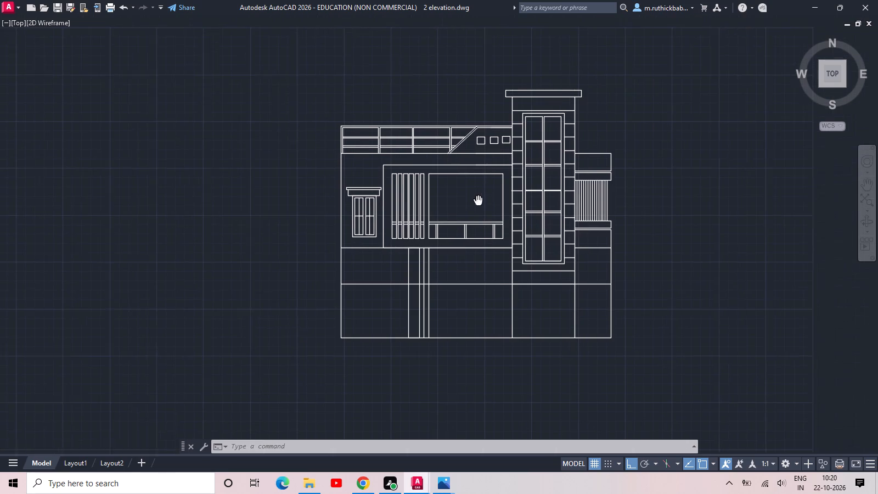
middle_click_drag(478, 201, 477, 201)
scroll(427, 333, "up", 1)
scroll(384, 285, "up", 1)
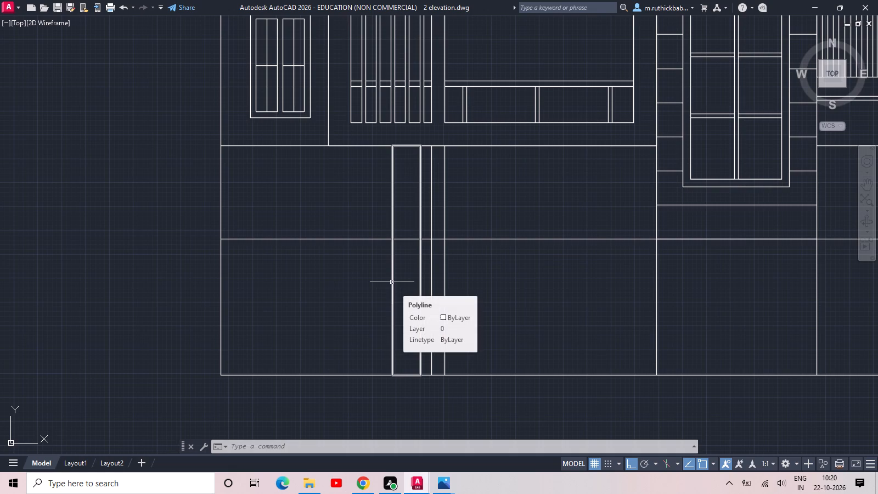
middle_click_drag(814, 296, 136, 279)
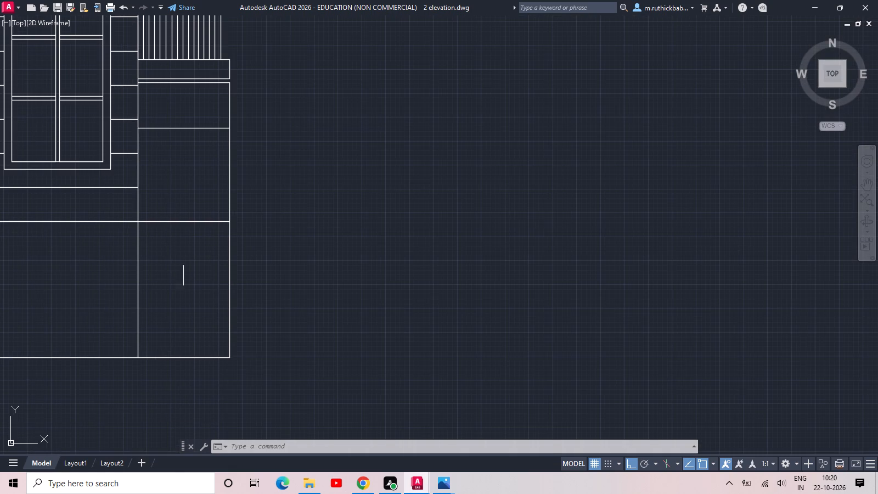
middle_click_drag(183, 262, 229, 306)
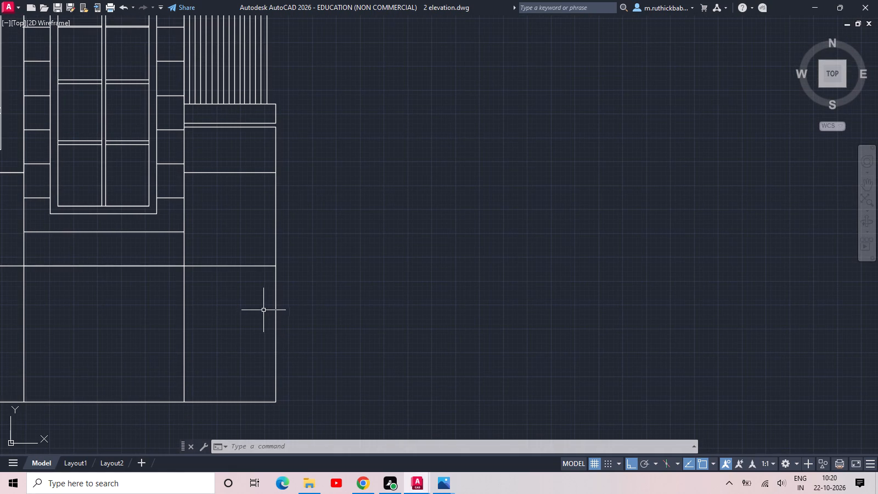
Trim away the right wing's outer vertical edge between its lowest panel and the long bottom band.
middle_click_drag(231, 263, 272, 285)
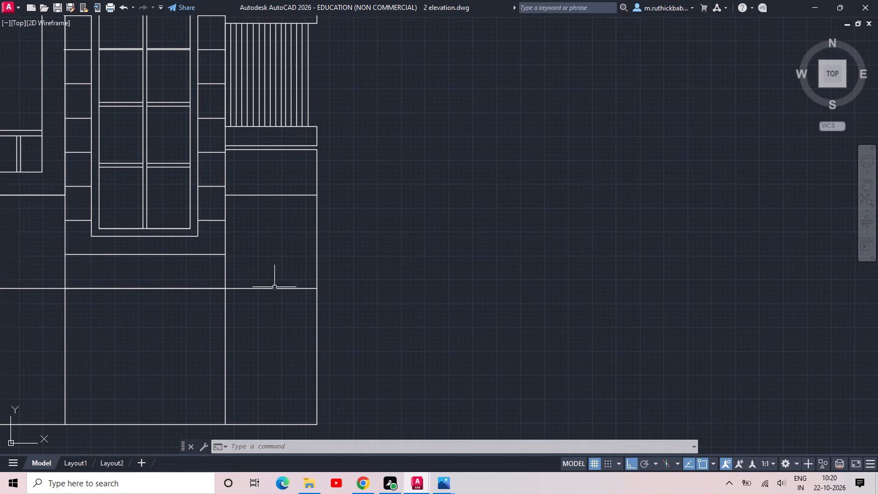
key("t")
type("r")
key("space")
key("space")
left_click(299, 223)
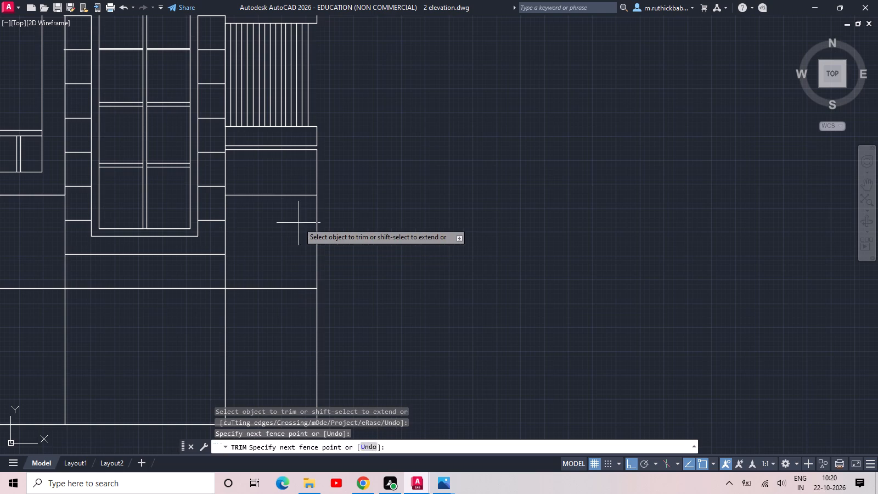
left_click(386, 232)
key("Escape")
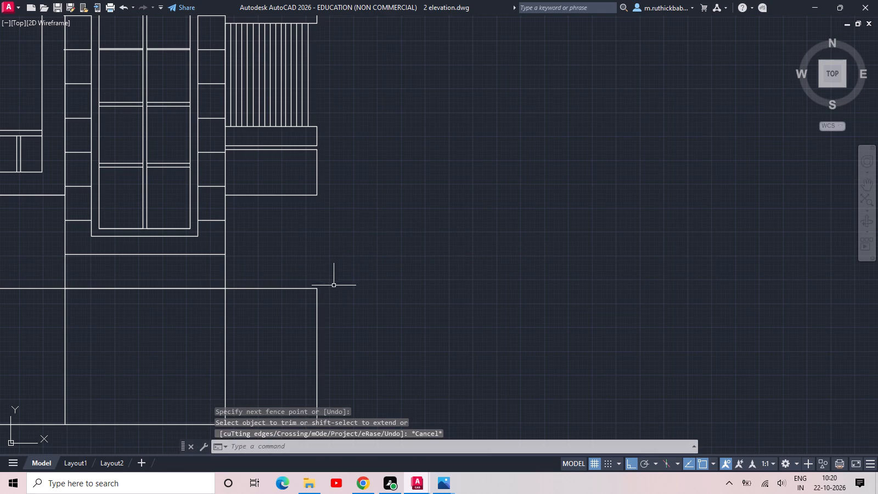
Trim away both edge lines of the tall window tower where they run through the bottom band.
middle_click_drag(252, 310, 319, 296)
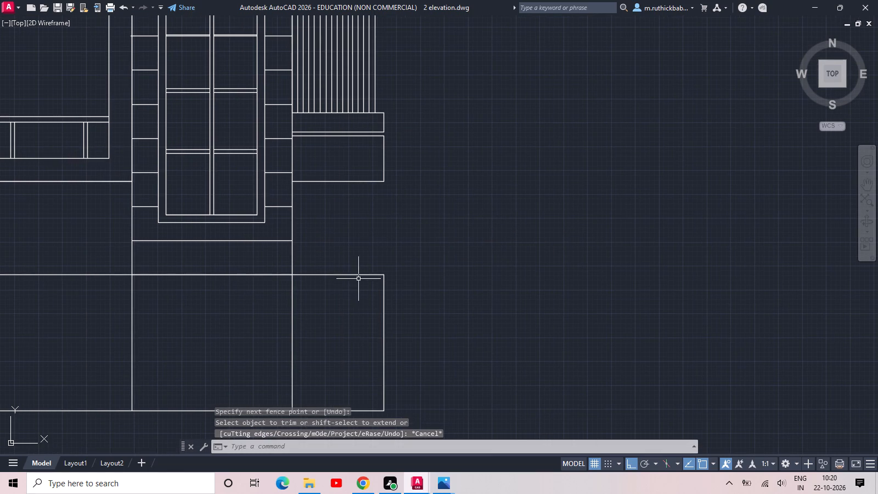
type("tr")
key("space")
key("space")
left_click_drag(334, 307, 269, 303)
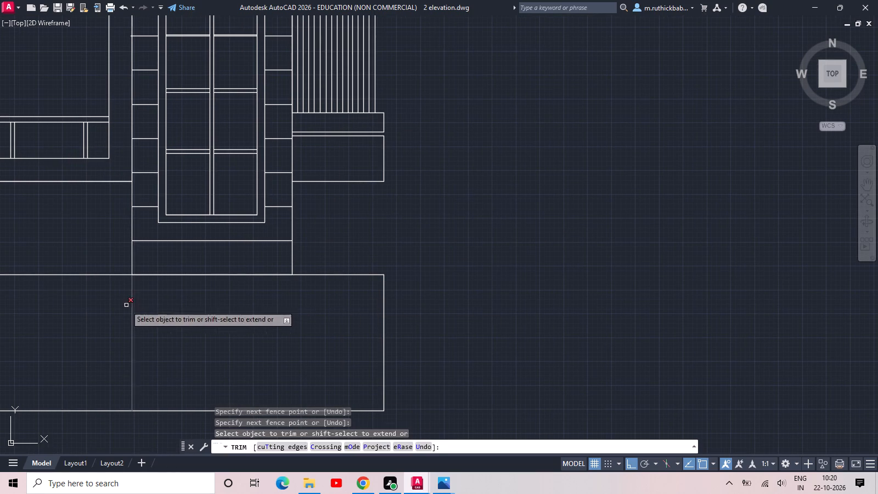
left_click_drag(96, 311, 130, 315)
left_click(191, 321)
left_click(97, 317)
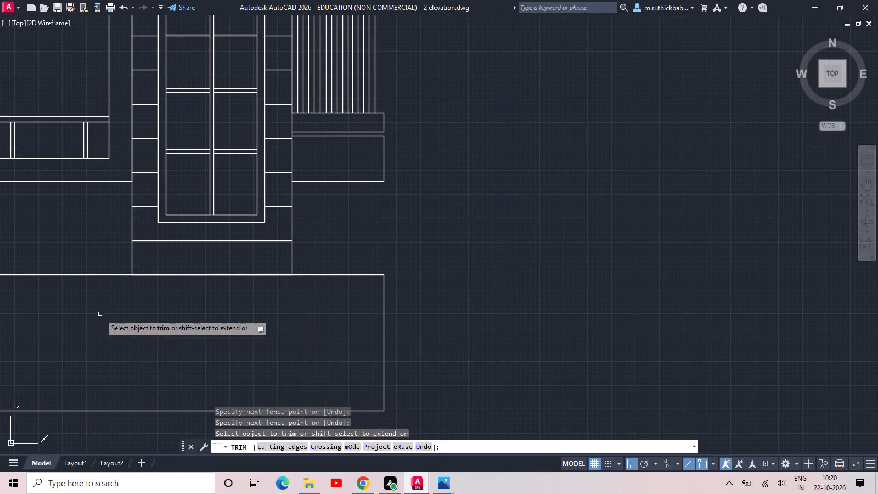
Trim away the wider ground-floor column's two vertical lines where they cross the bottom band.
middle_click_drag(140, 321, 254, 325)
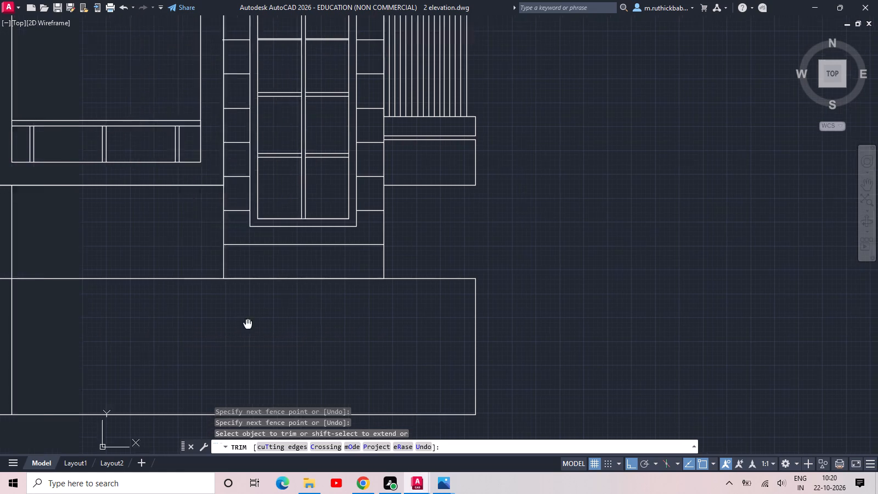
middle_click_drag(254, 325, 306, 323)
scroll(280, 321, "down", 1)
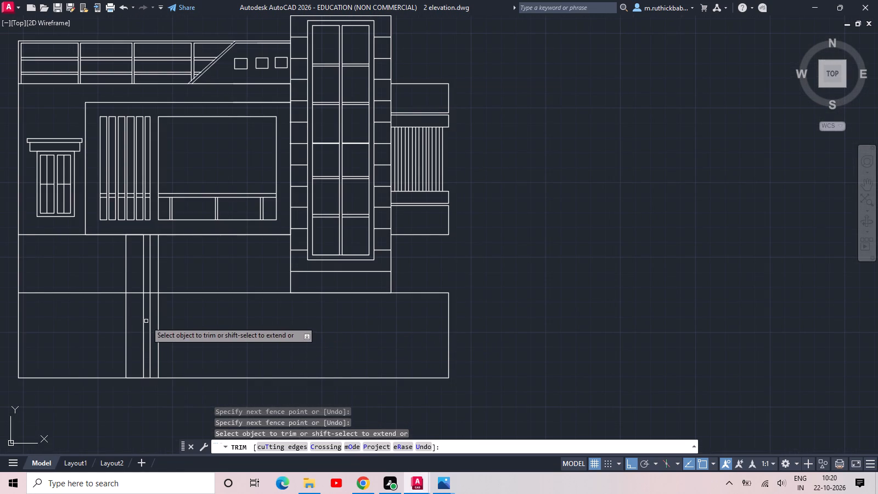
left_click(146, 320)
left_click(112, 322)
key("Escape")
key("Escape")
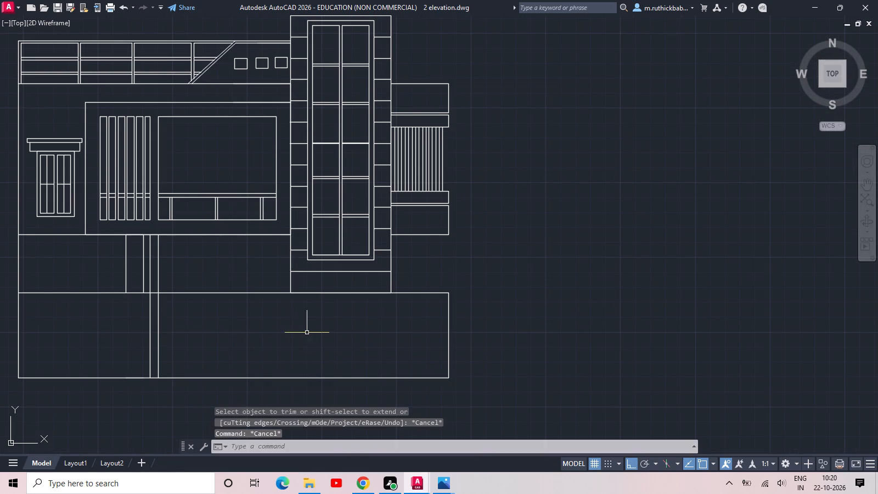
Offset the bottom band's right end line 2' inward.
middle_click_drag(313, 333, 251, 323)
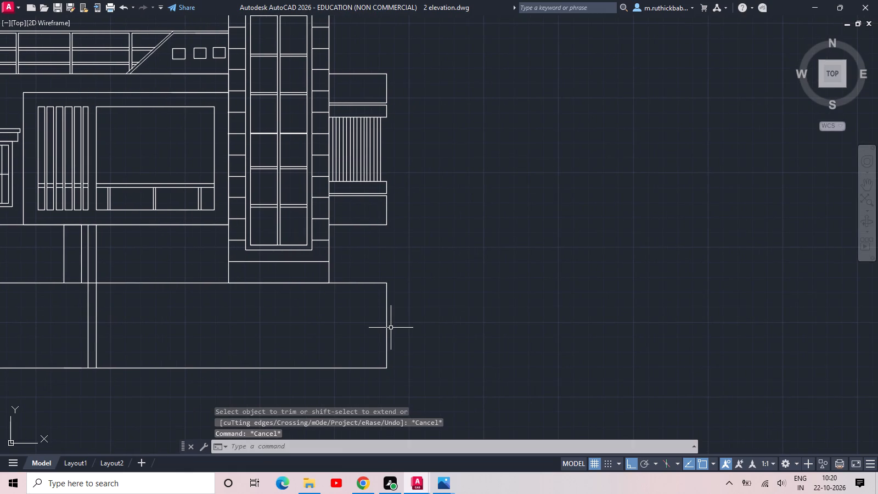
type("off")
key("space")
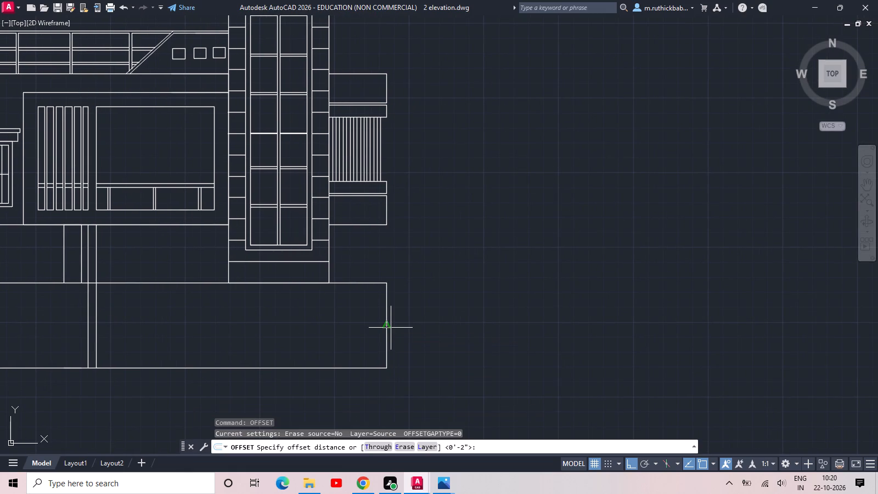
type("2'")
key("Return")
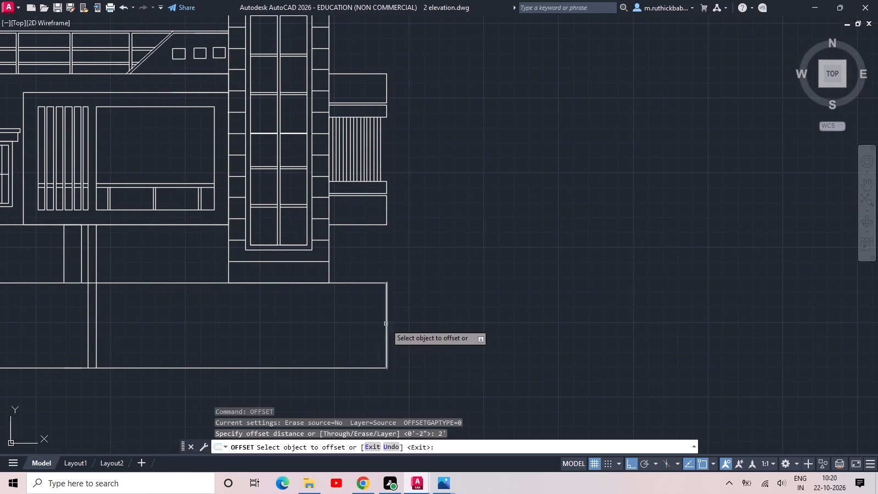
left_click(386, 324)
left_click(365, 332)
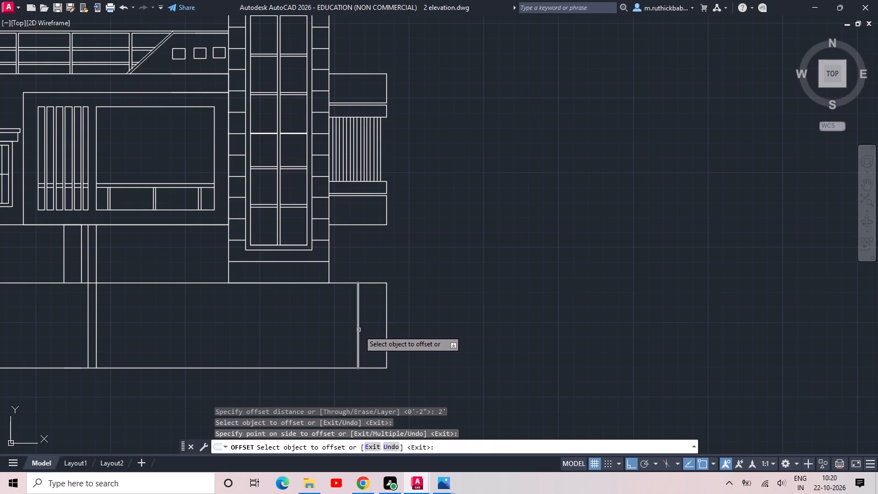
Offset five successive vertical lines leftward at 12-inch spacing, starting from the inner line of the bottom band's right end.
left_click(358, 330)
type("12")
key("space")
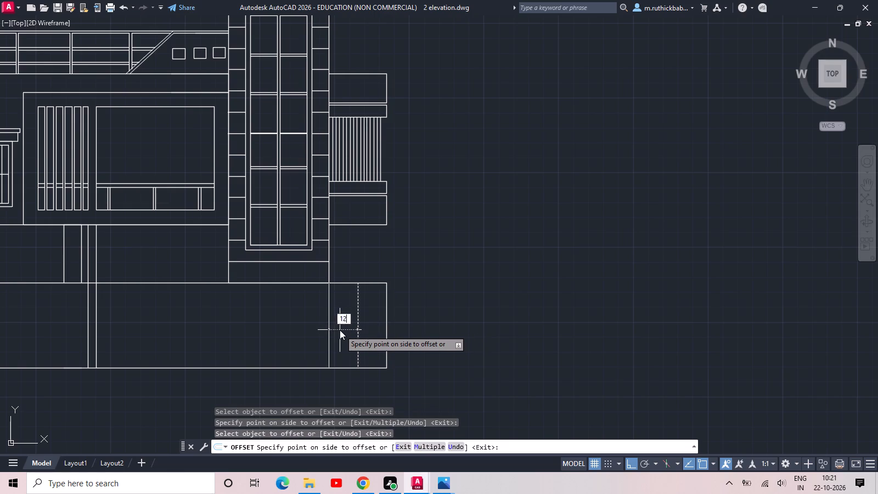
left_click(343, 329)
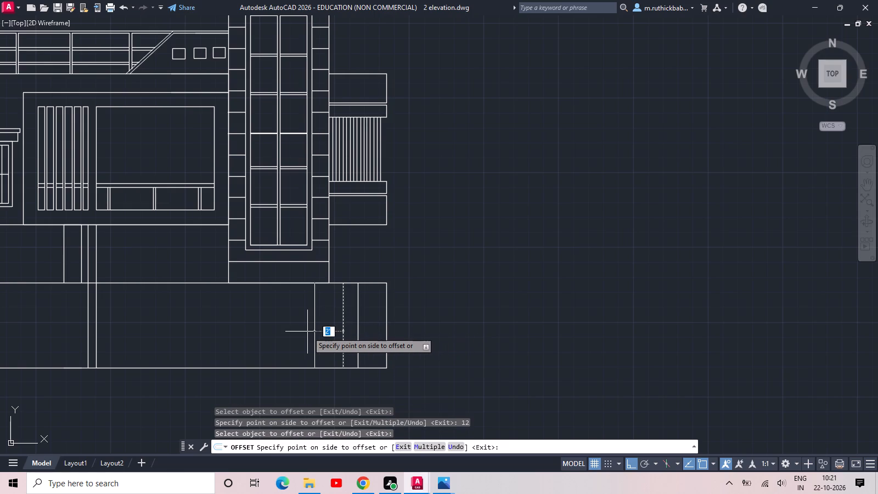
type("12")
key("space")
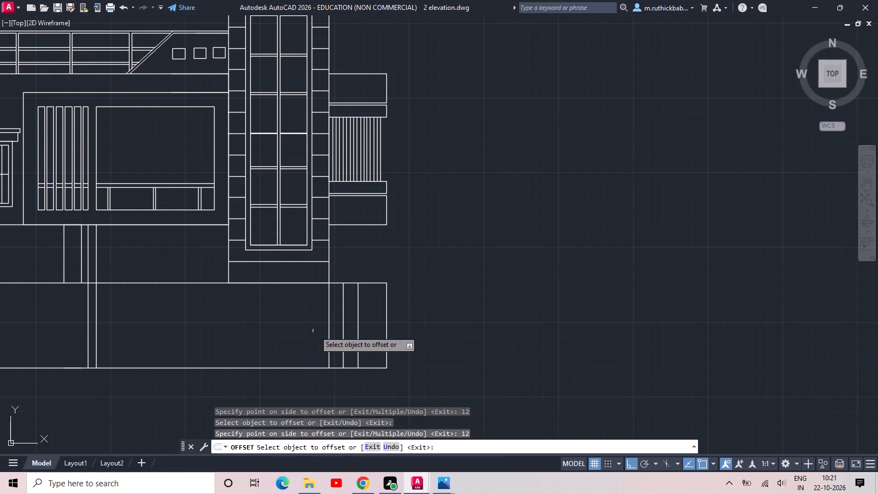
left_click(328, 325)
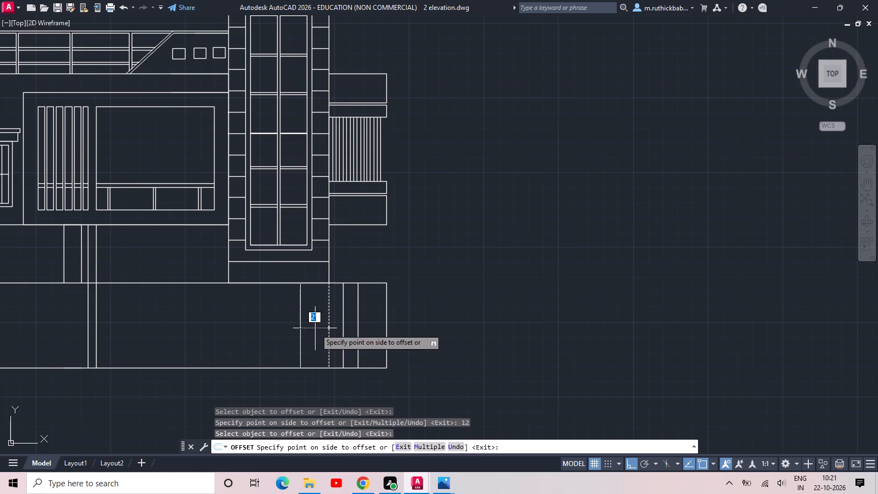
type("12")
key("space")
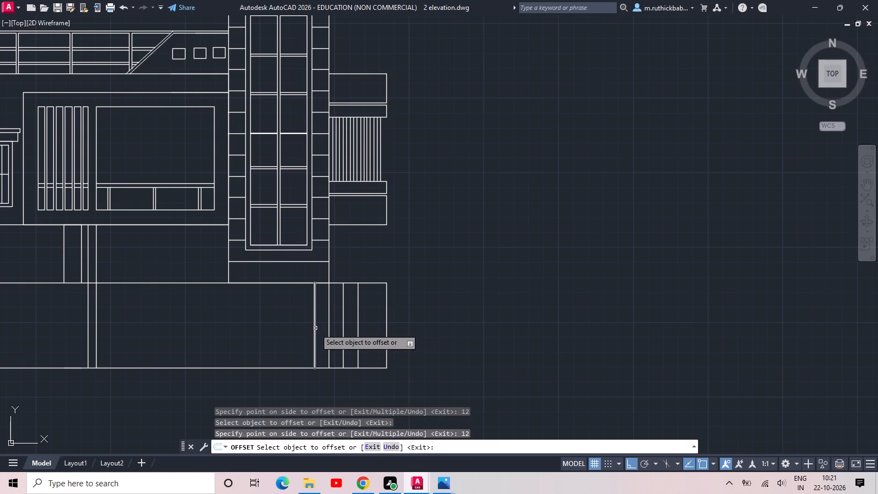
left_click(314, 332)
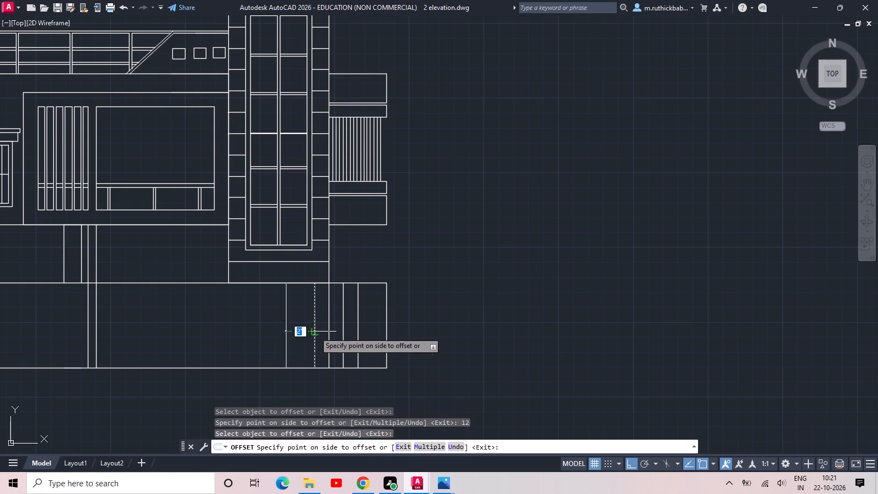
type("12")
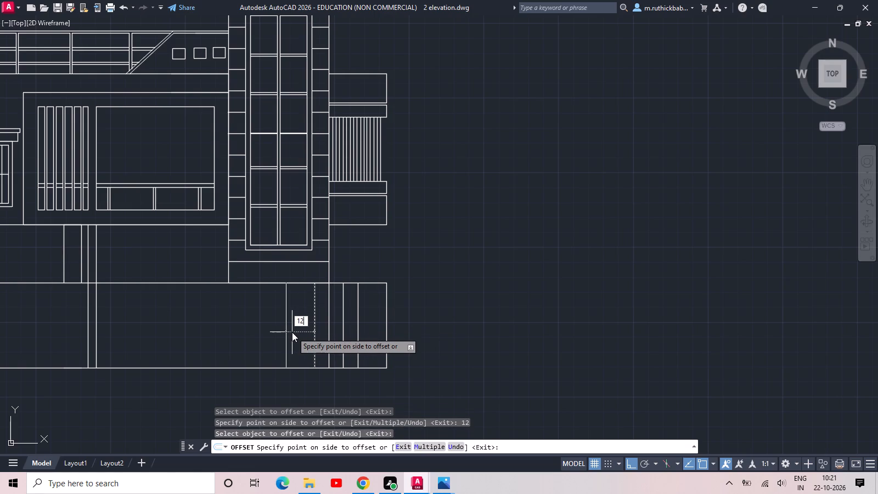
key("space")
left_click(299, 328)
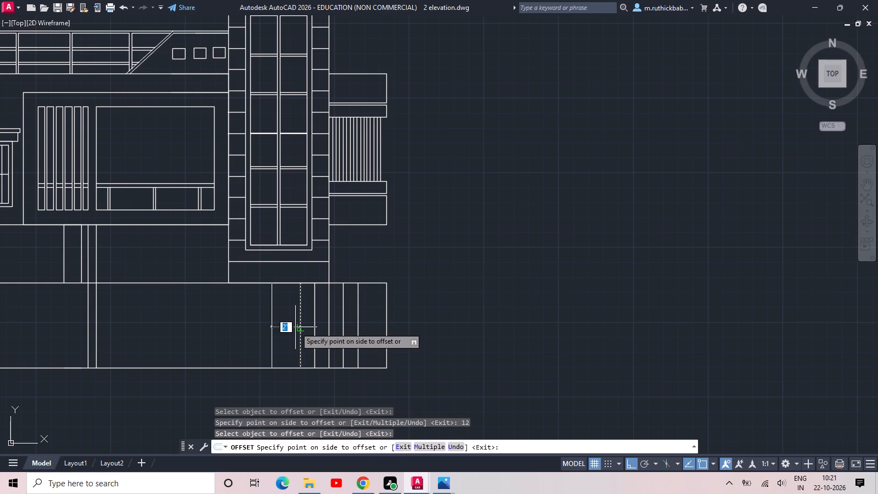
type("12")
key("space")
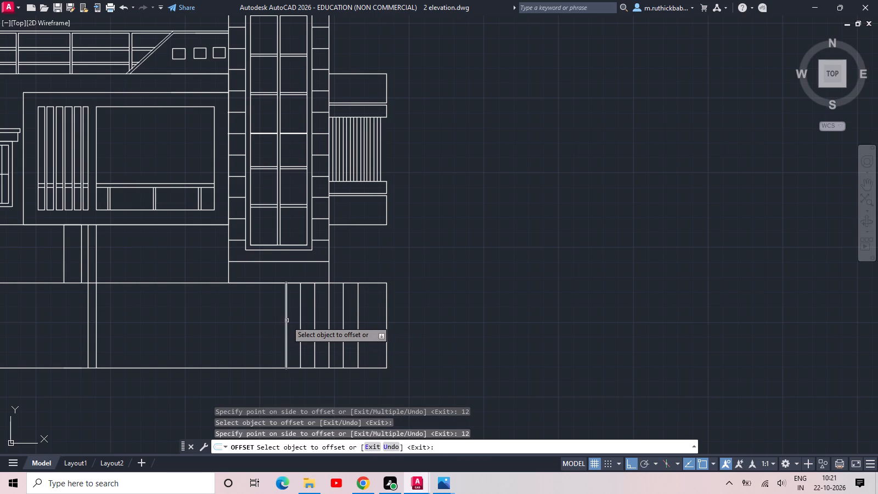
Continue leftward in the bottom band with one vertical offset of 24 inches and another of 12 inches.
left_click(286, 321)
type("24")
key("space")
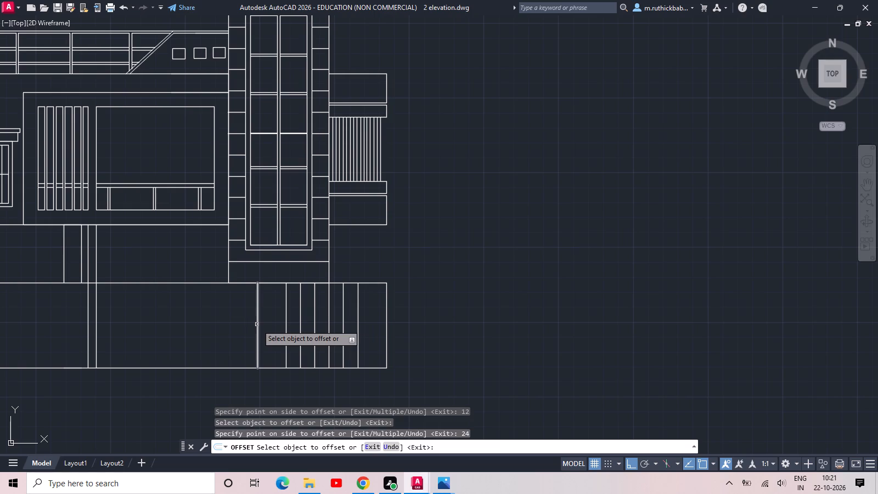
left_click(257, 324)
type("12")
key("space")
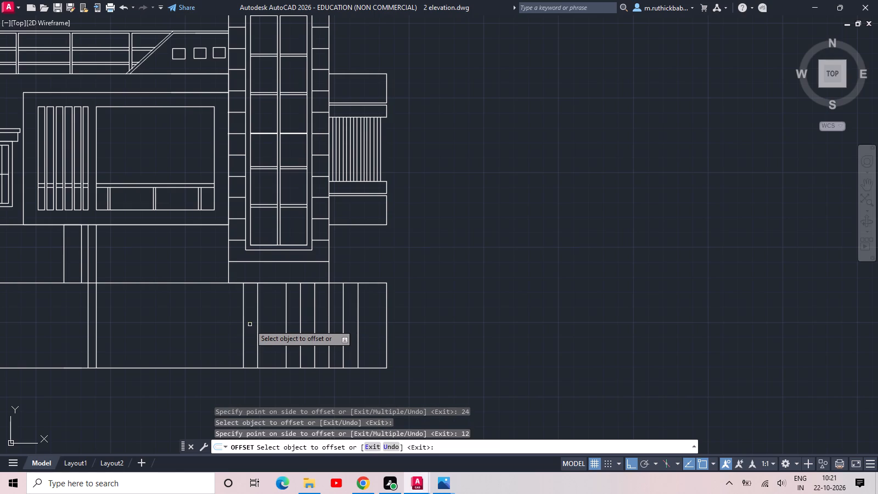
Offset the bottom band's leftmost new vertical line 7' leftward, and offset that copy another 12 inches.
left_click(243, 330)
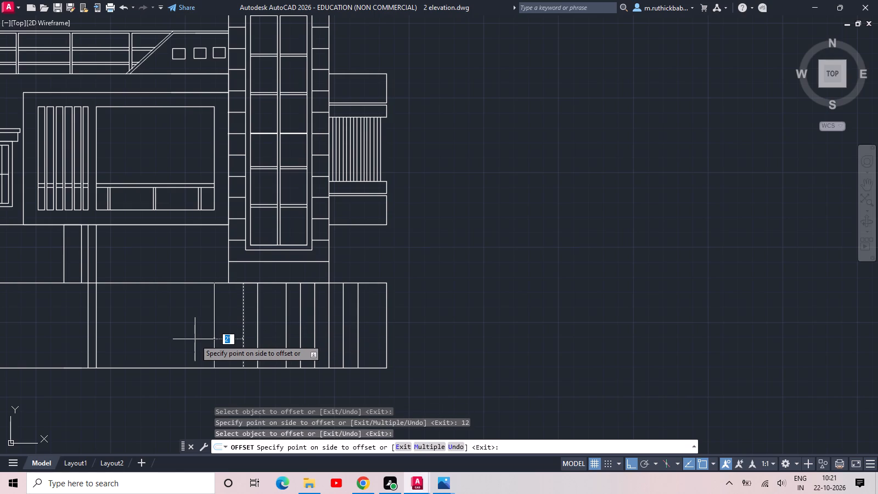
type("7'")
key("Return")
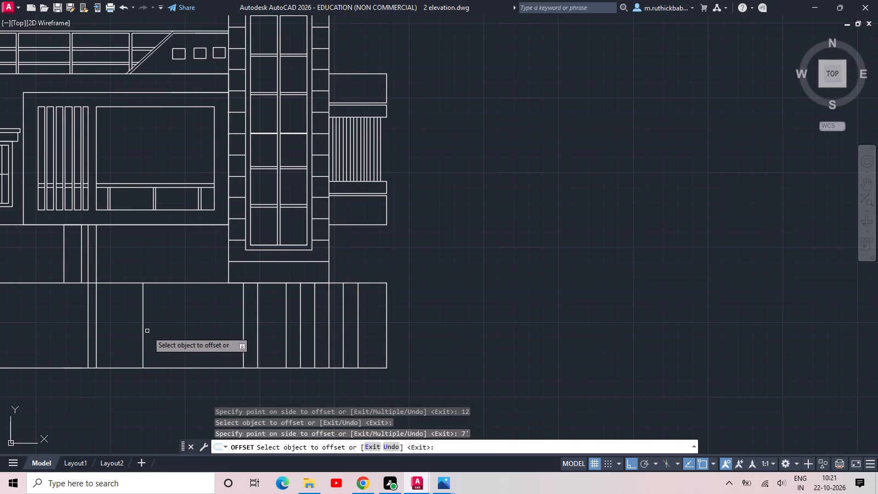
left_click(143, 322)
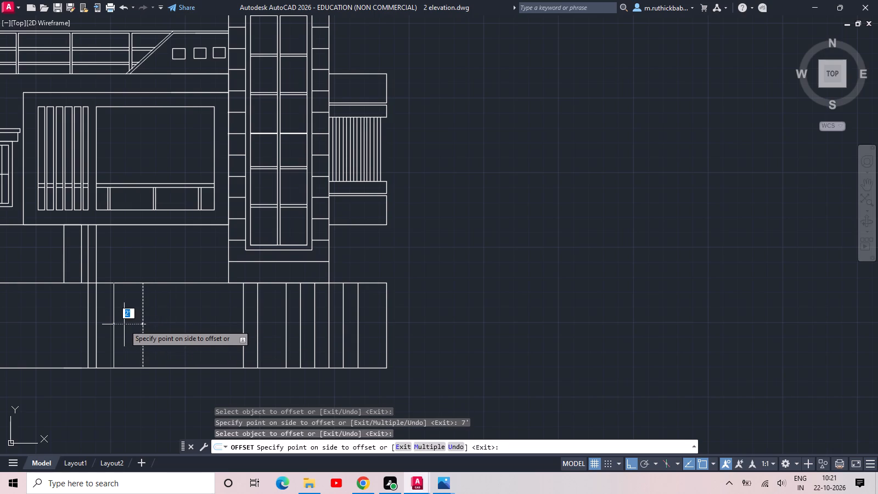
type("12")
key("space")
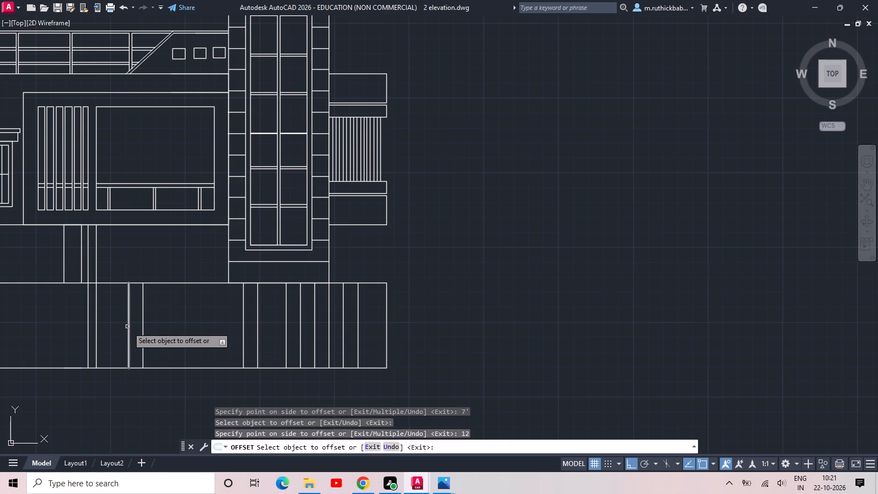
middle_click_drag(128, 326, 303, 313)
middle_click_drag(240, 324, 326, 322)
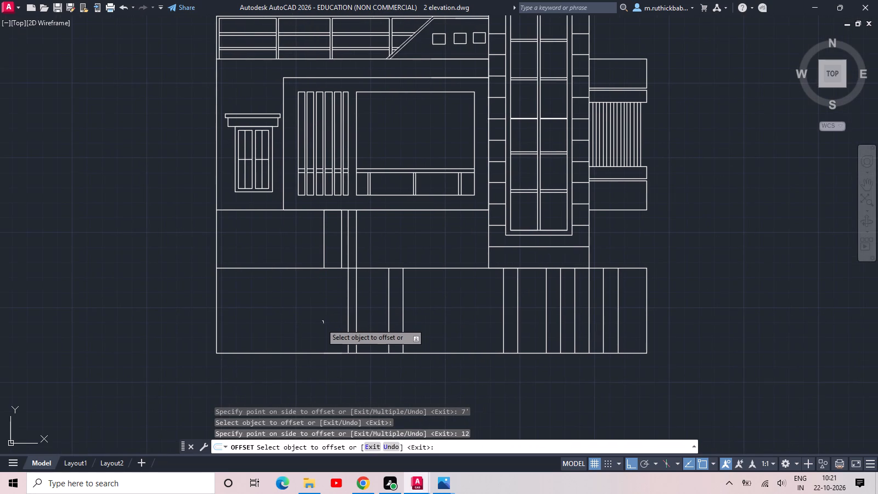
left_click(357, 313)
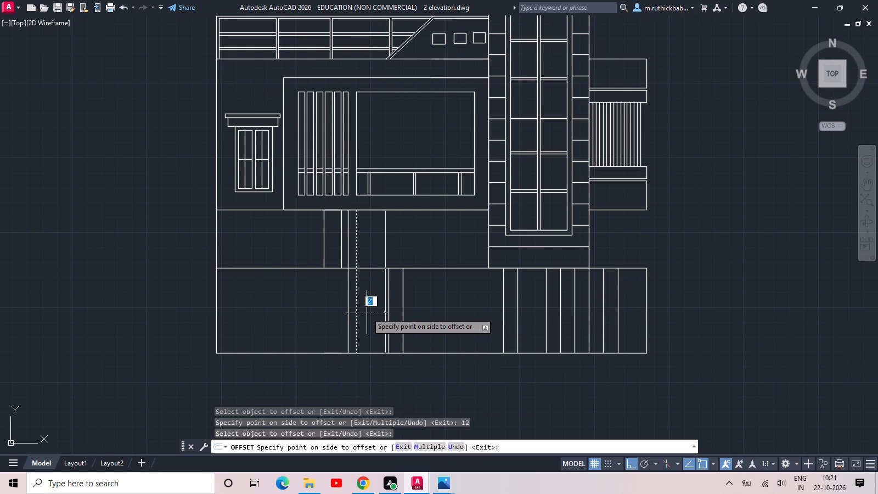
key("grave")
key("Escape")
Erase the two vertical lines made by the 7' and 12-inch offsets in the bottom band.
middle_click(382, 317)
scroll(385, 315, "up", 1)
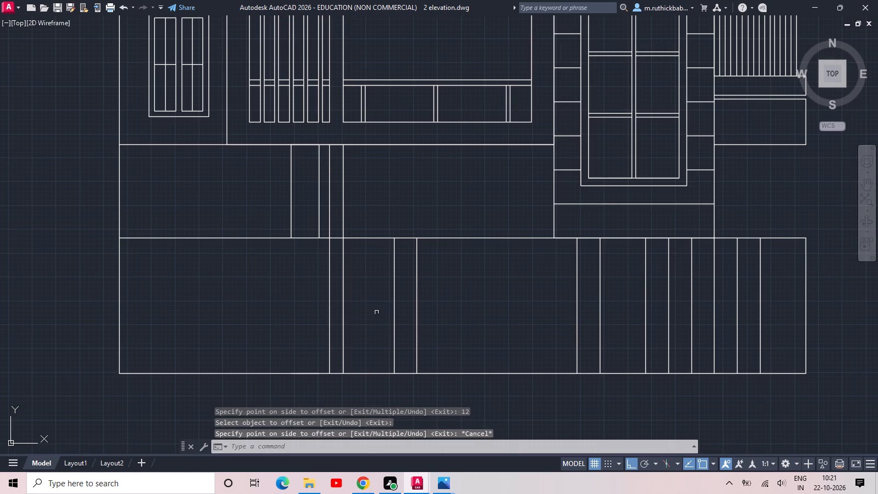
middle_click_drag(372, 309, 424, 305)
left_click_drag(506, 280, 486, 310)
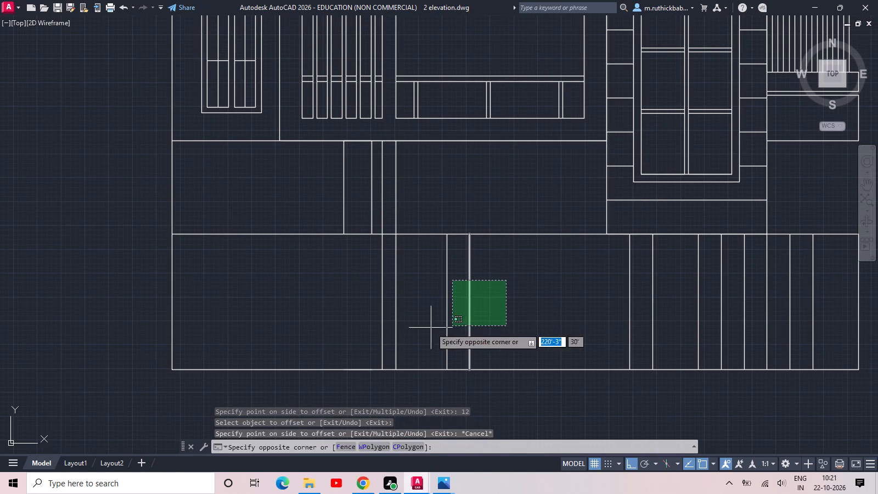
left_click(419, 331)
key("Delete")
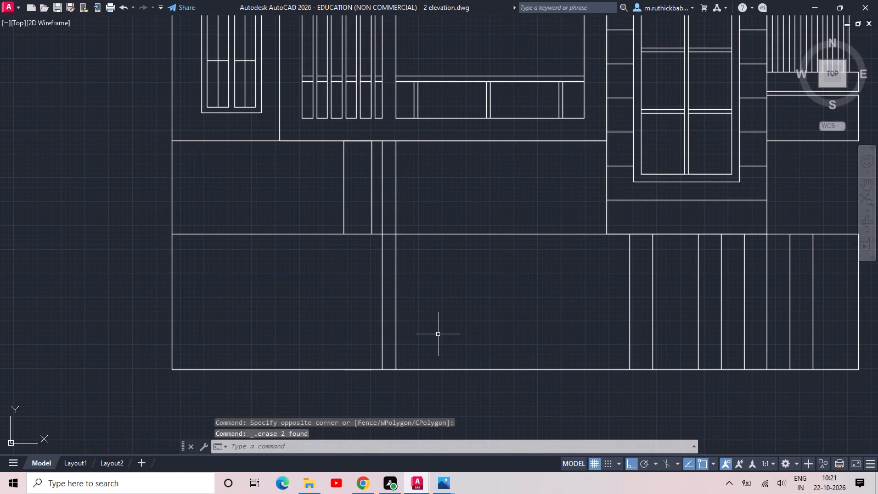
Offset the leftmost line of the bottom band's right-hand vertical group 18 inches leftward, and offset that copy another 12 inches leftward.
type("off")
key("space")
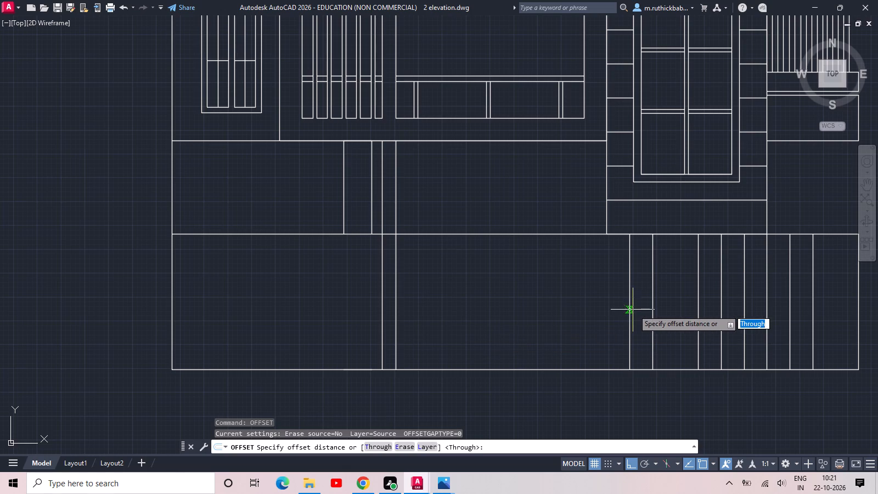
key("1")
type("2")
key("space")
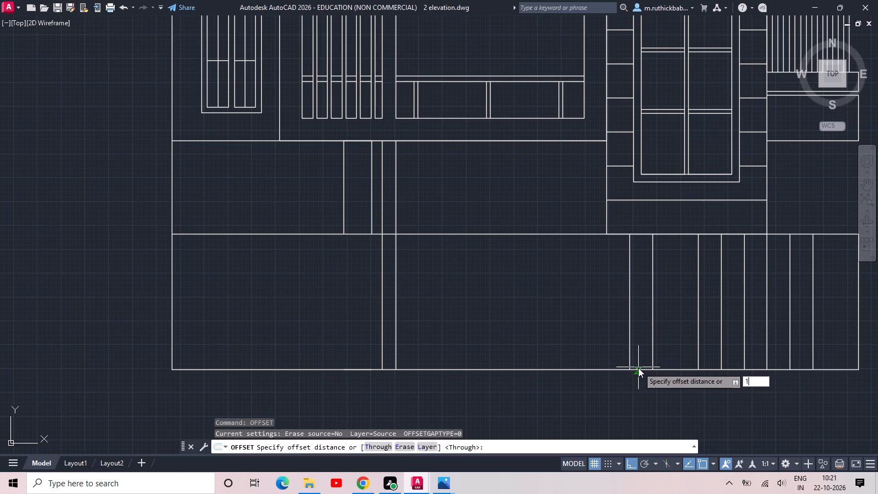
left_click(630, 361)
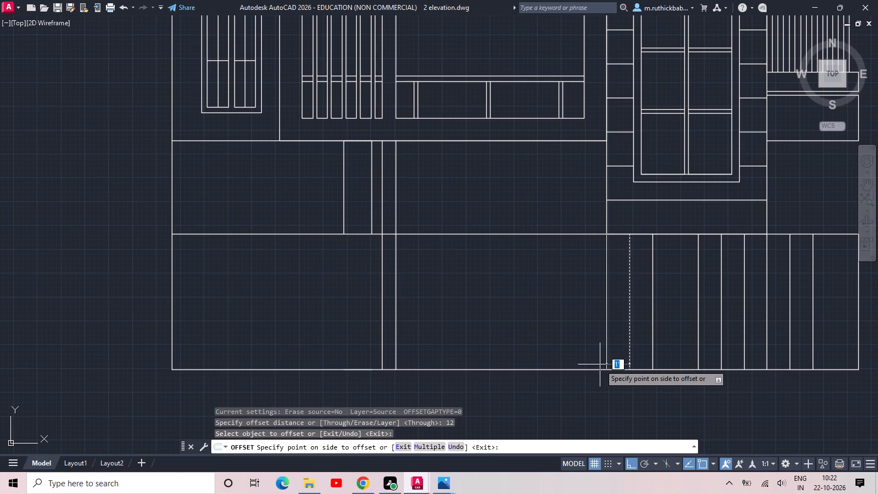
type("18")
key("space")
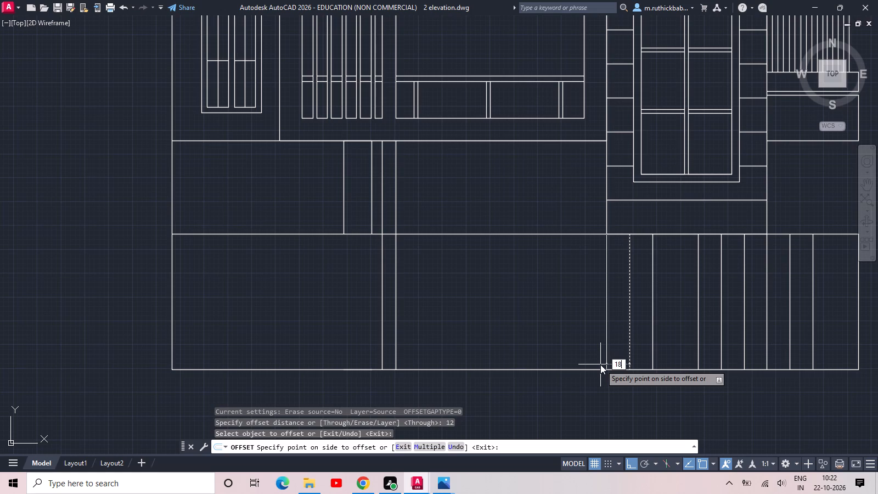
left_click(594, 342)
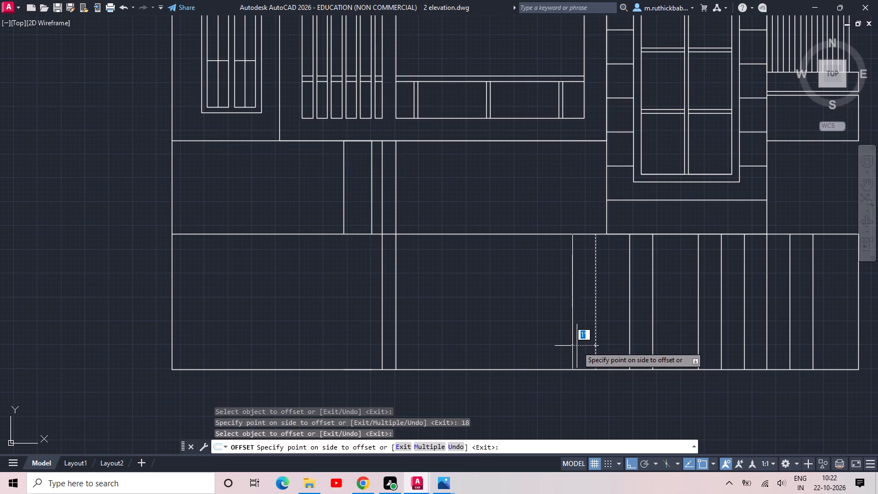
left_click(577, 346)
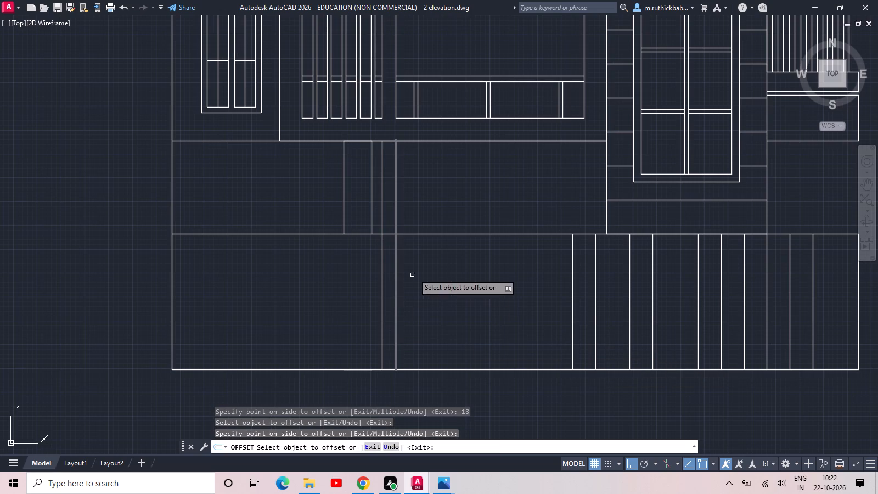
Offset the bottom band's top horizontal line 12 inches downward.
left_click(439, 233)
left_click(441, 255)
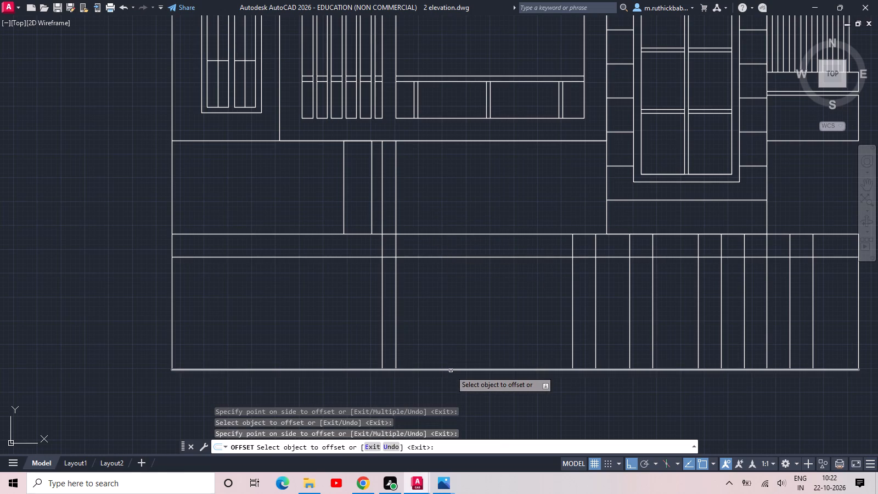
left_click(452, 368)
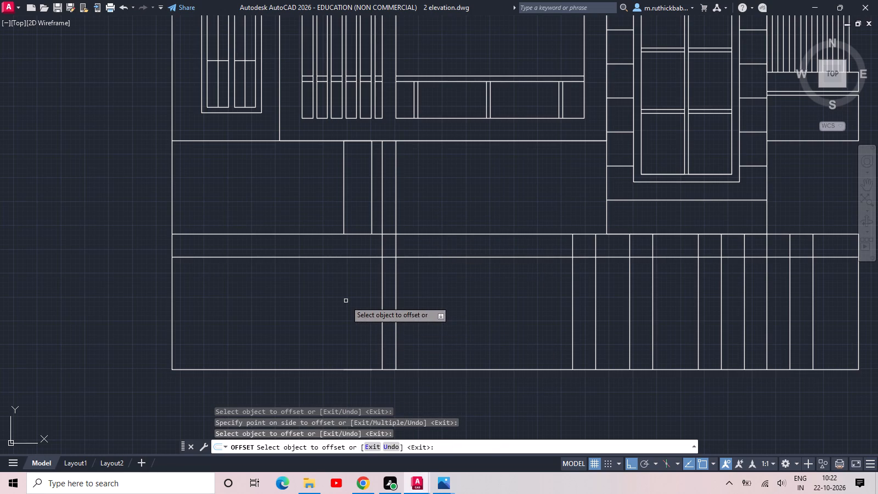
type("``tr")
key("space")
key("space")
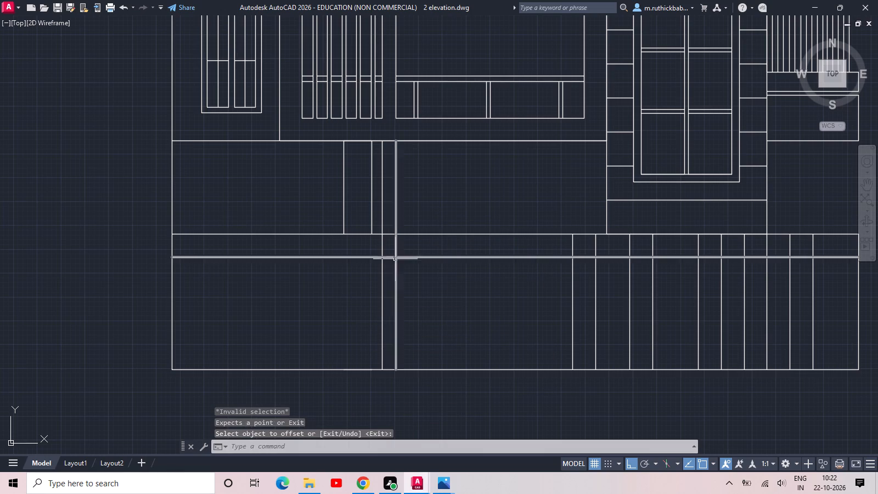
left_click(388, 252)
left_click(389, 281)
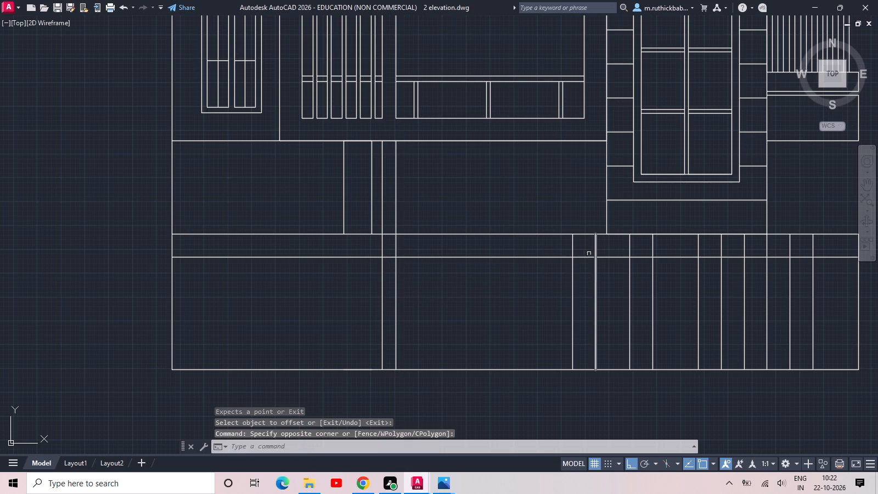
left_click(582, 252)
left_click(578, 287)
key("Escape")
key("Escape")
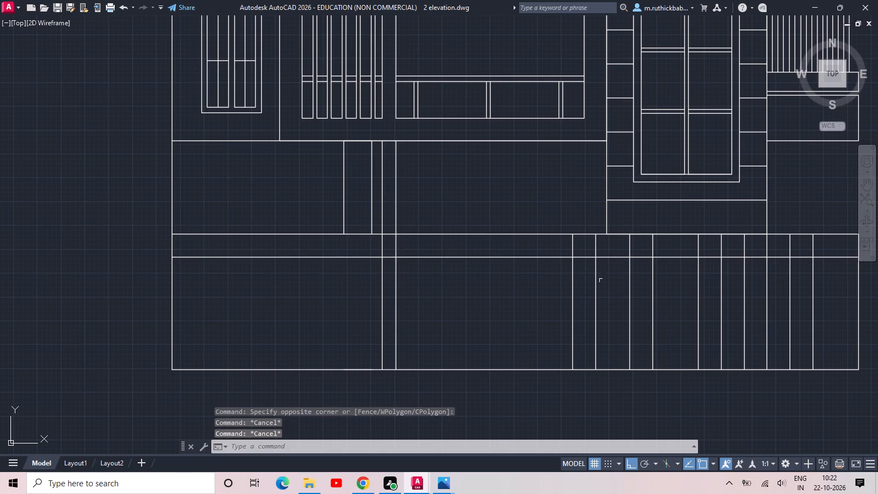
Trim the new horizontal line inside the narrow central pier and inside the leftmost 12-inch strip of the right-hand vertical group.
type("tr")
key("space")
key("space")
left_click(391, 266)
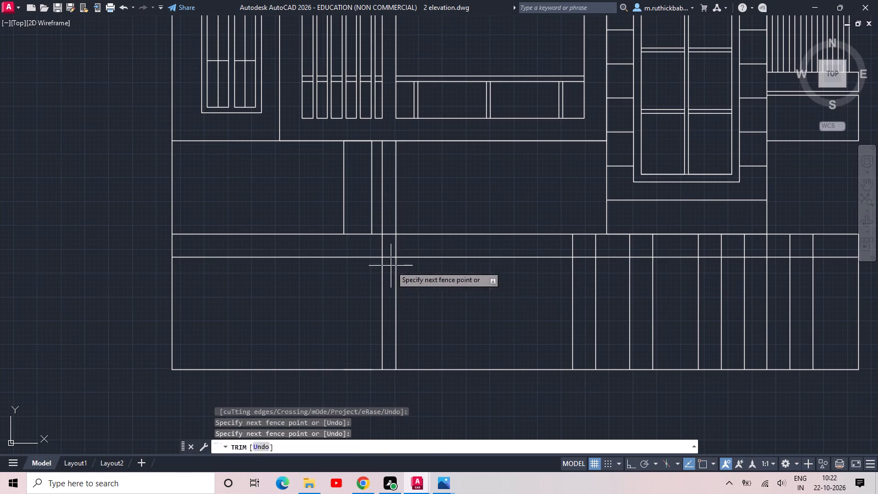
left_click(391, 249)
left_click_drag(583, 250, 582, 262)
left_click(583, 290)
key("Escape")
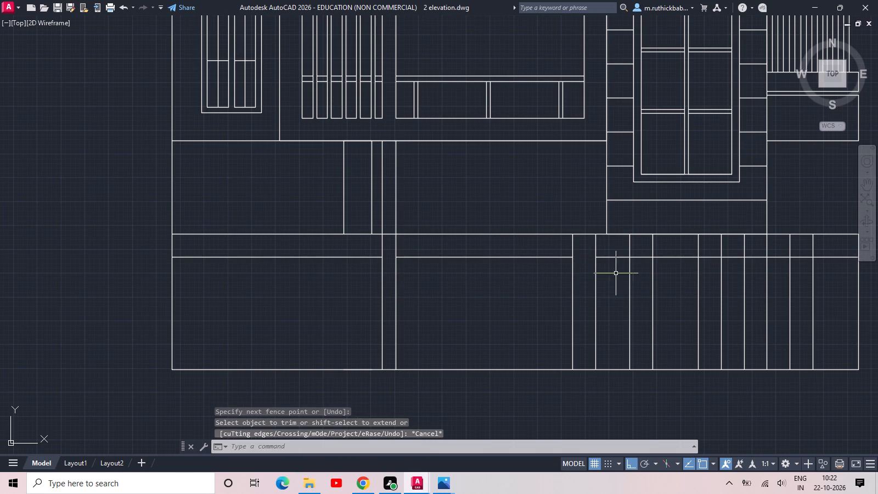
Erase the leftover horizontal segments right of the 12-inch strip and left of the central pier, keeping the middle bay's segment.
left_click_drag(617, 273, 617, 268)
left_click(612, 249)
key("Delete")
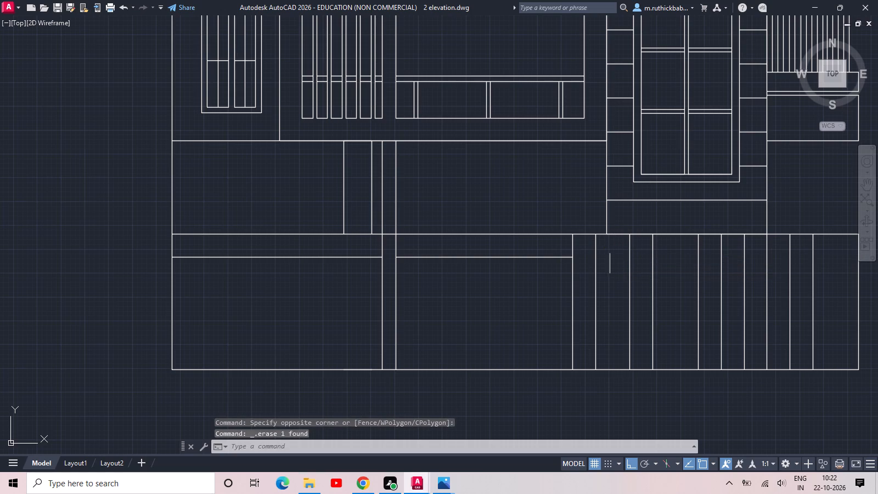
left_click(341, 271)
left_click(313, 246)
key("Delete")
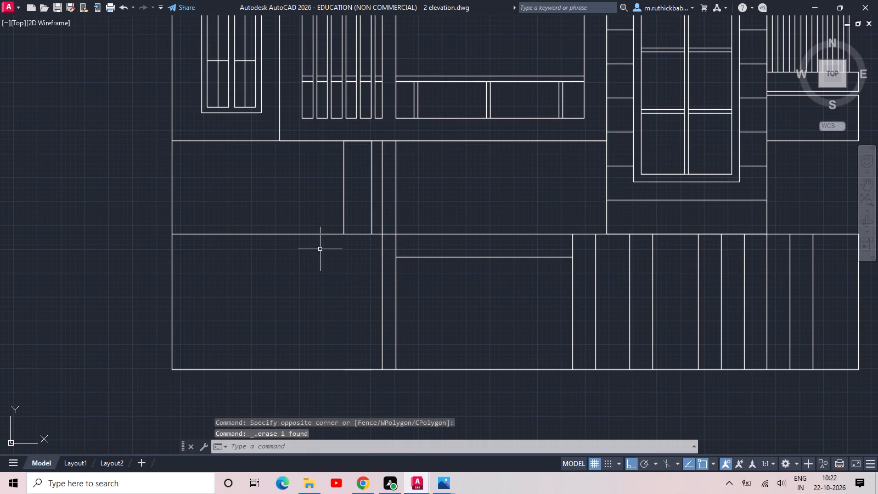
Draw a line 12 inches rightward from the bottom band's top-left corner, then straight down to the band's base line.
middle_click_drag(258, 305, 503, 277)
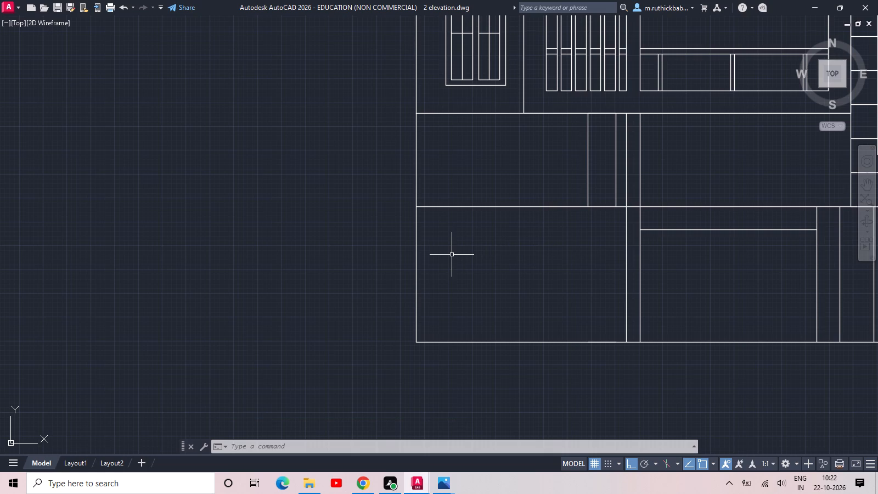
key("o")
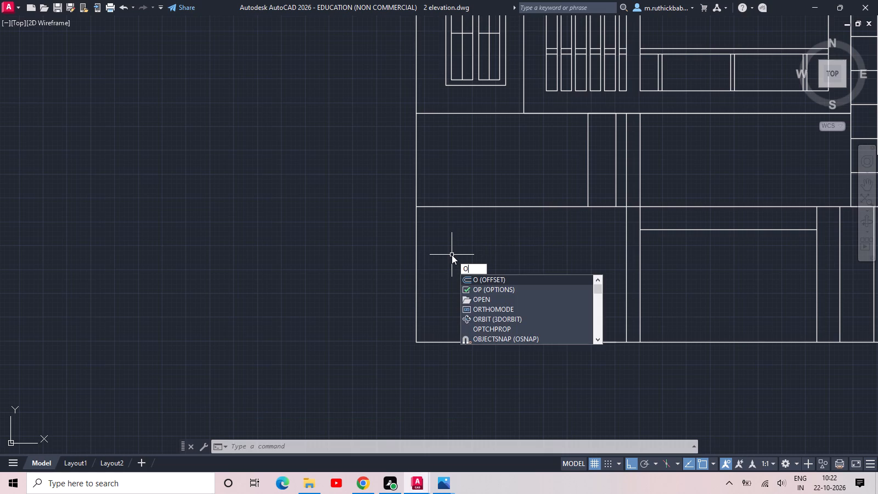
key("Escape")
key("Escape")
type("l")
key("space")
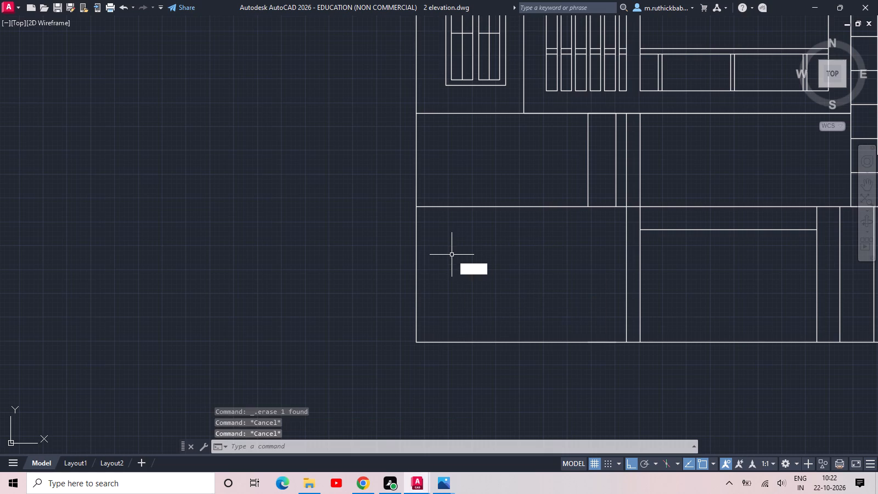
left_click(415, 206)
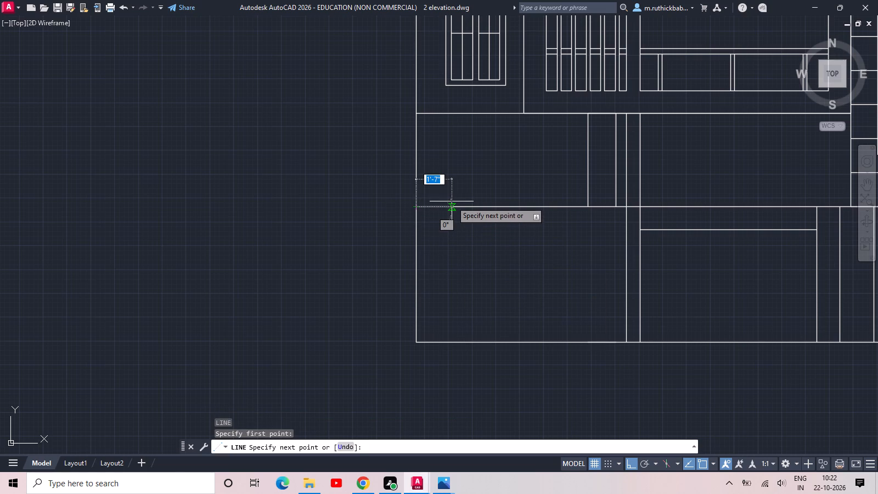
type("12")
key("space")
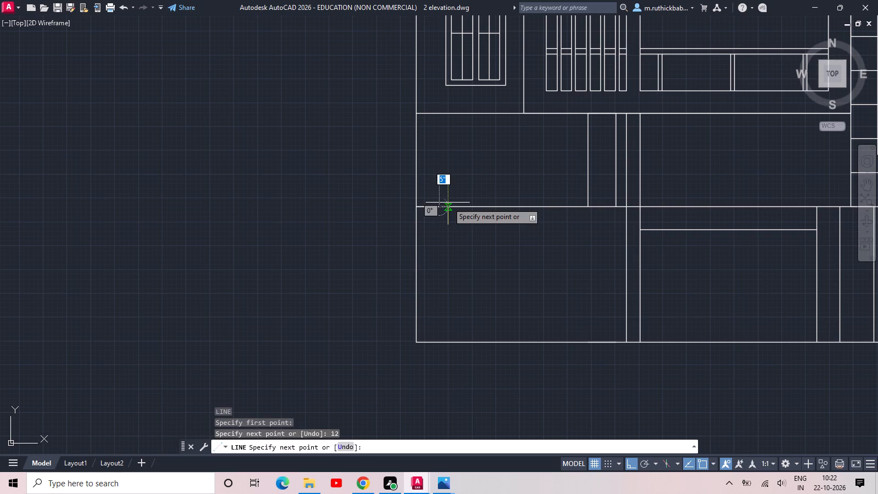
left_click(438, 343)
key("space")
key("Escape")
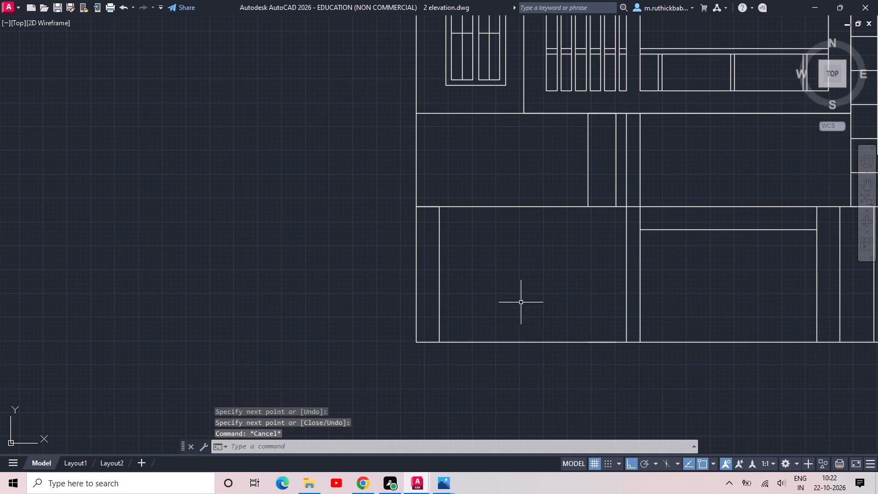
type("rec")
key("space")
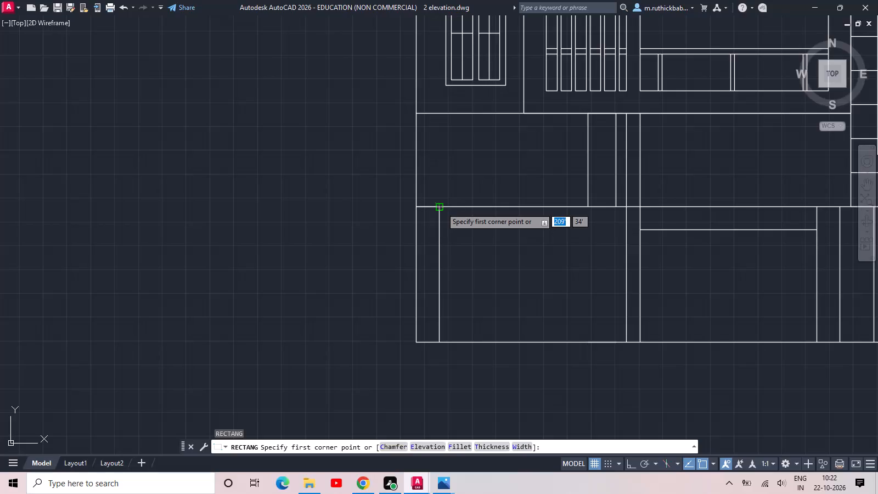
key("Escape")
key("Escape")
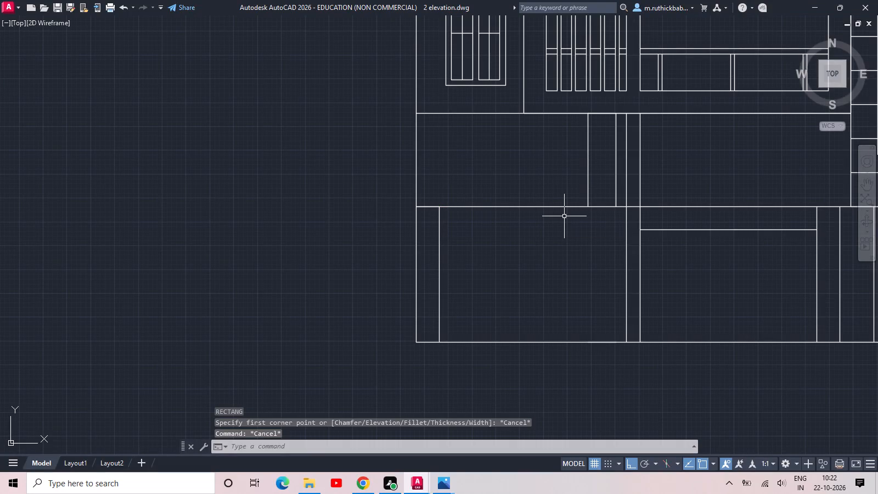
Trim the bottom band's top horizontal line between the two verticals of the narrow central pier.
middle_click_drag(564, 216, 520, 231)
scroll(524, 223, "up", 1)
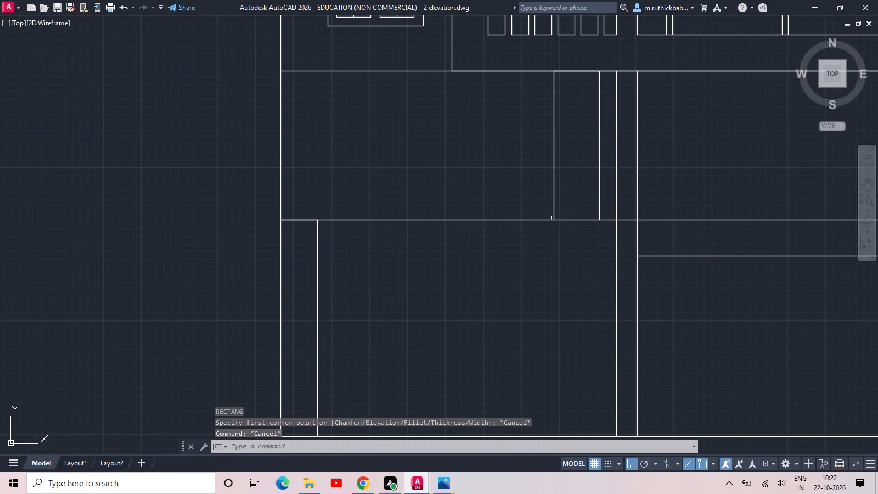
type("tr")
key("space")
key("space")
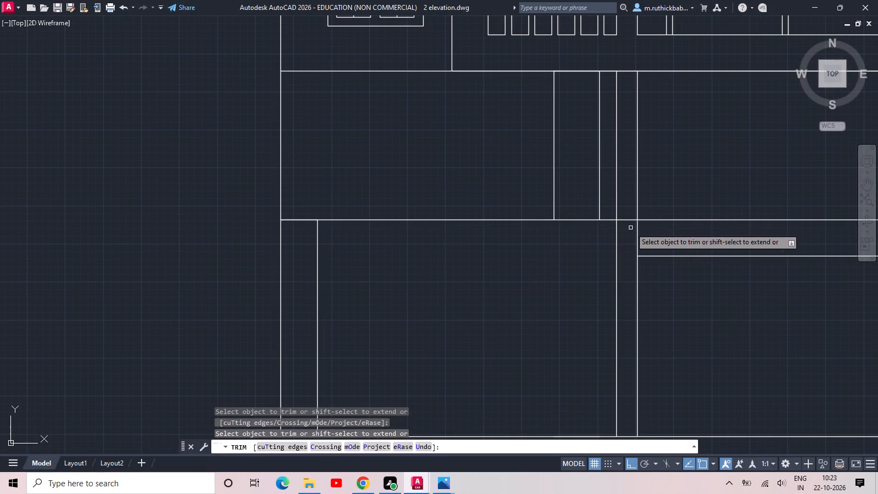
left_click(623, 236)
left_click(621, 203)
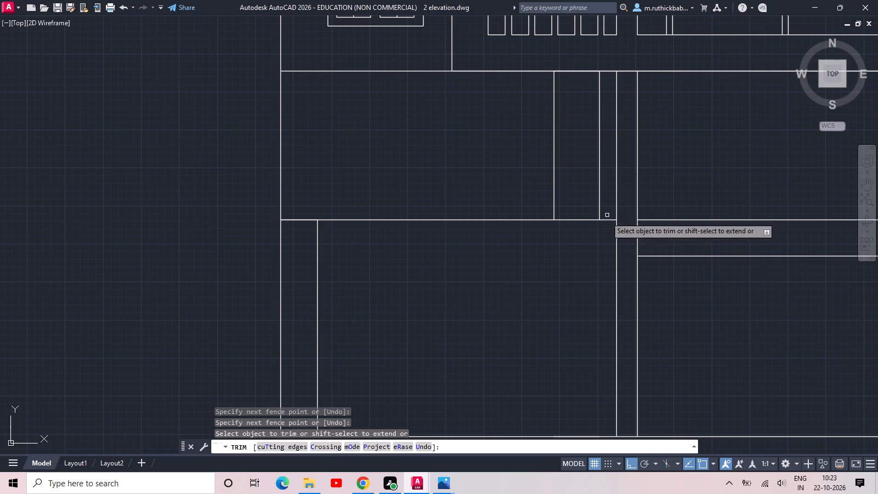
key("Escape")
key("Escape")
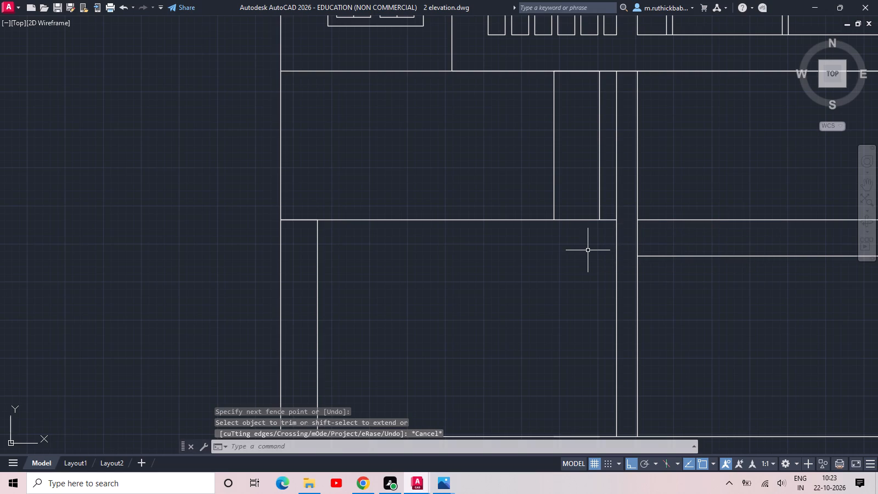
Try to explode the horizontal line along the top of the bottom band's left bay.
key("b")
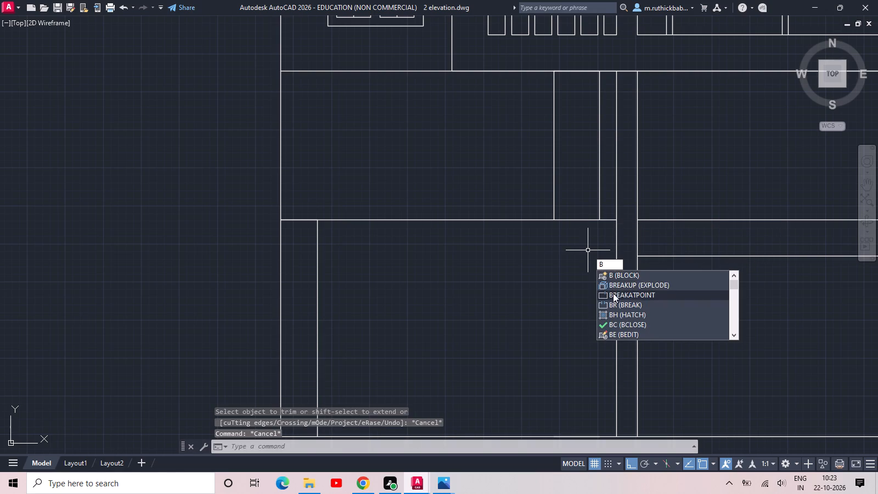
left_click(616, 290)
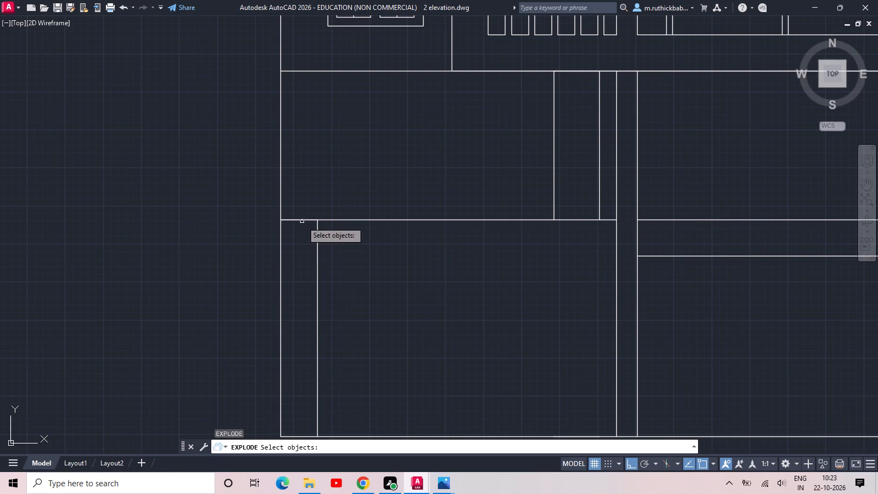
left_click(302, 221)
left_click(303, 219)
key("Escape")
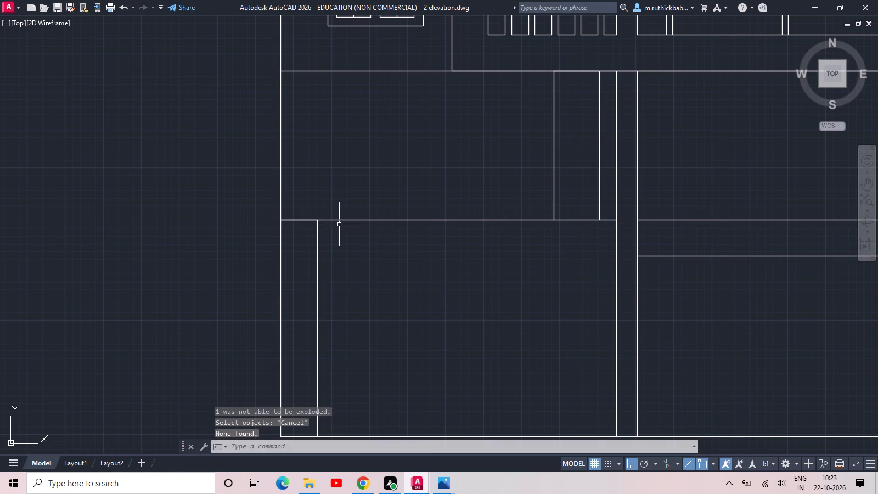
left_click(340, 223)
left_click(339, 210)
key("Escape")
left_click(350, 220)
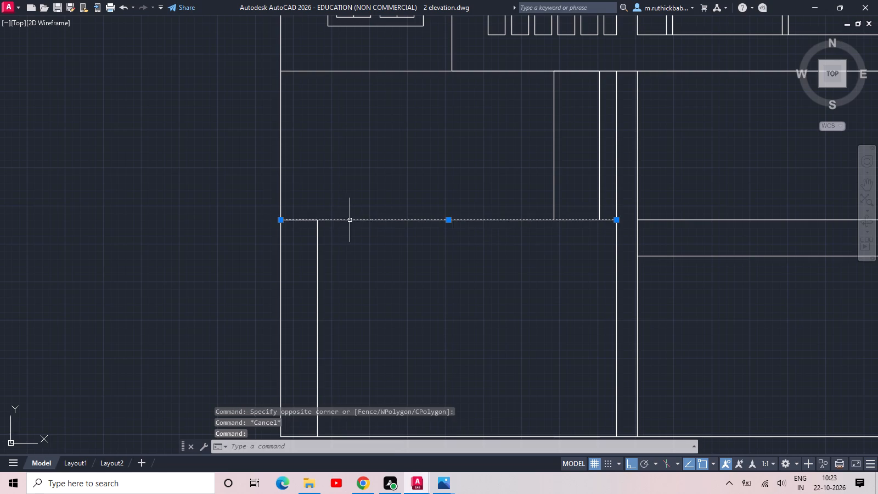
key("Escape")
Break the left bay's top horizontal line at the upper end of the 12-inch strip's inner vertical line.
type("br")
left_click(386, 292)
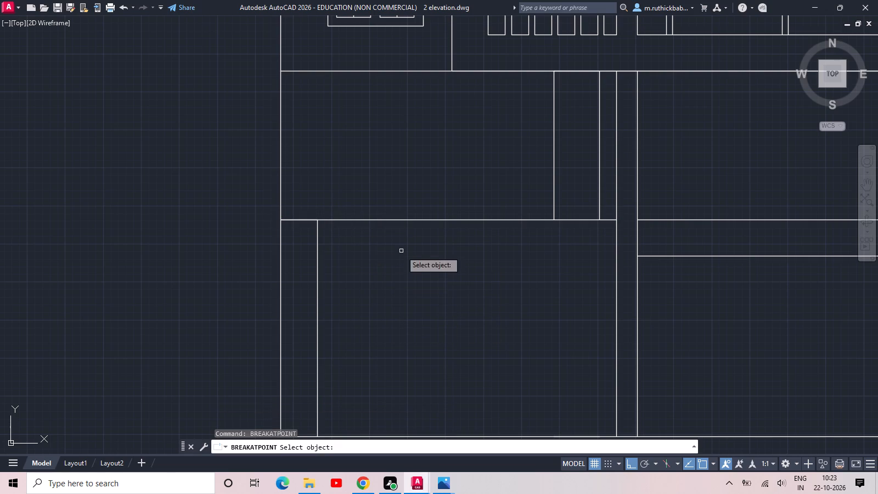
left_click(401, 220)
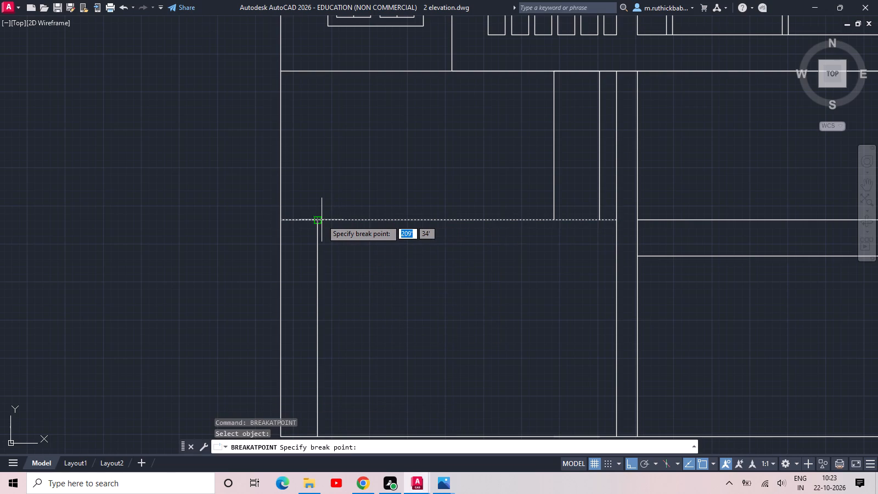
left_click(319, 220)
key("Escape")
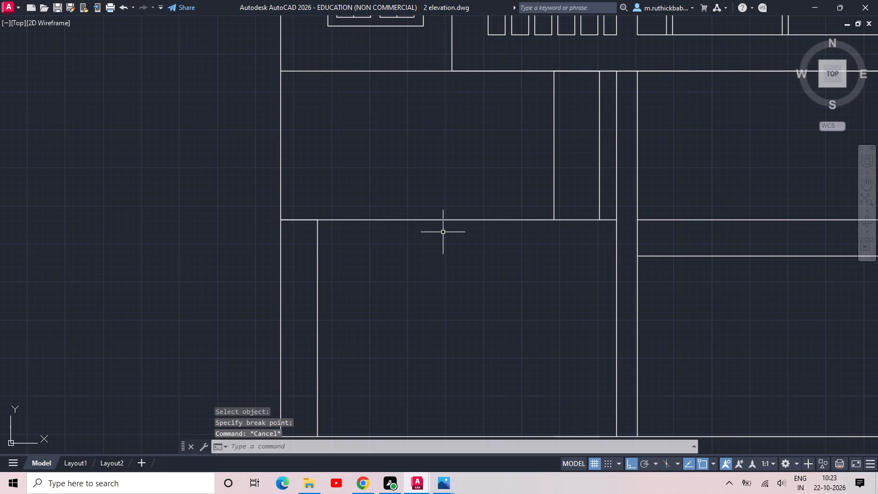
Offset the top horizontal line of the bottom band's left bay 2 inches downward.
type("off 2")
key("space")
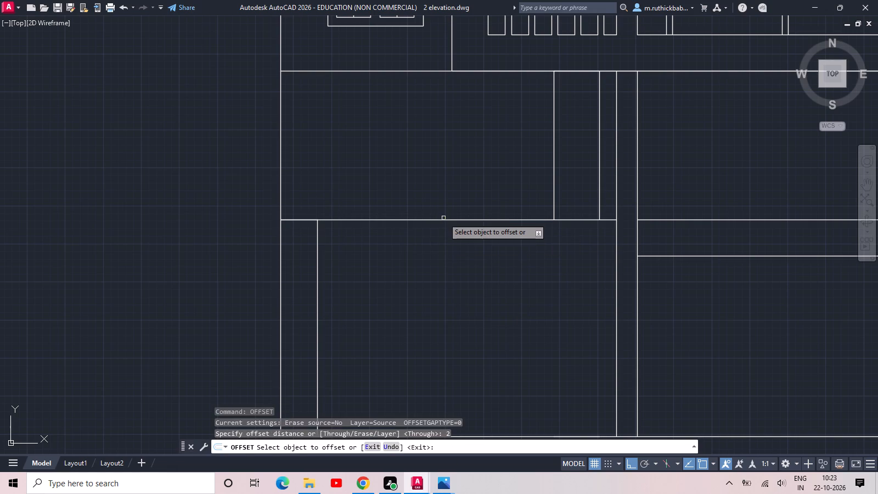
left_click(443, 219)
left_click(445, 231)
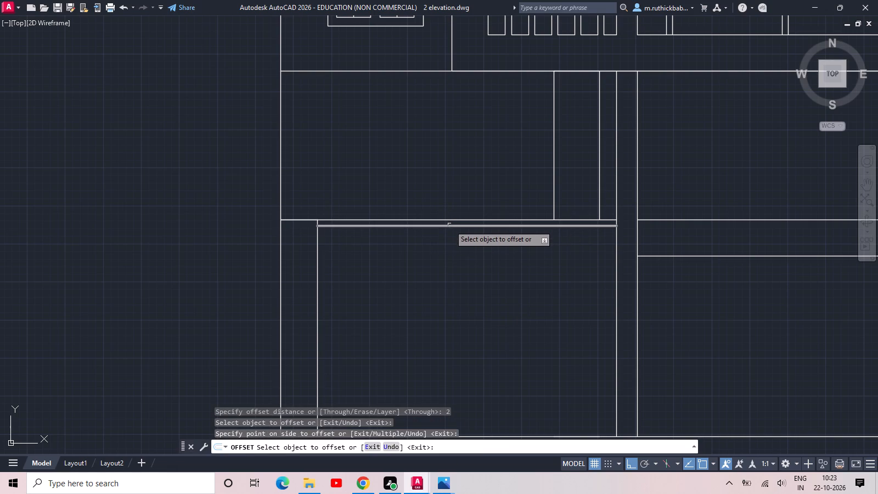
Offset the left bay's new upper line 24 inches downward, and offset that copy 2 inches back upward to form a rail.
left_click(449, 225)
type("23")
key("BackSpace")
type("4")
key("space")
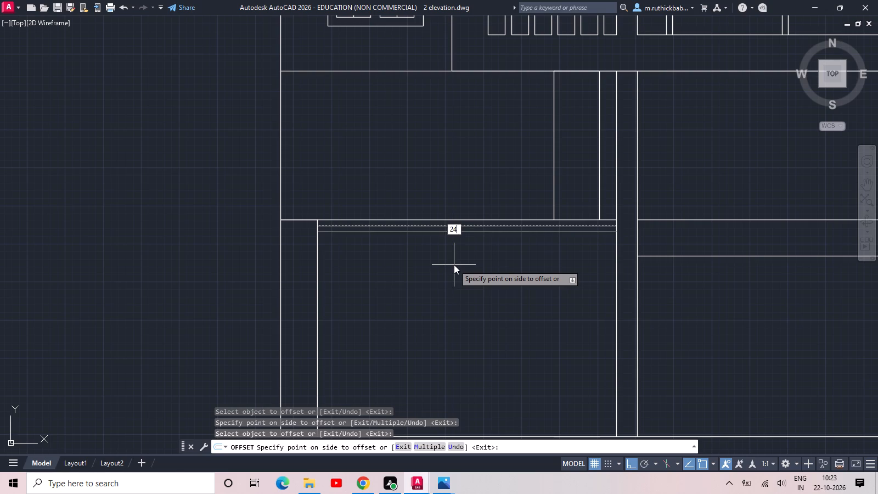
left_click(457, 300)
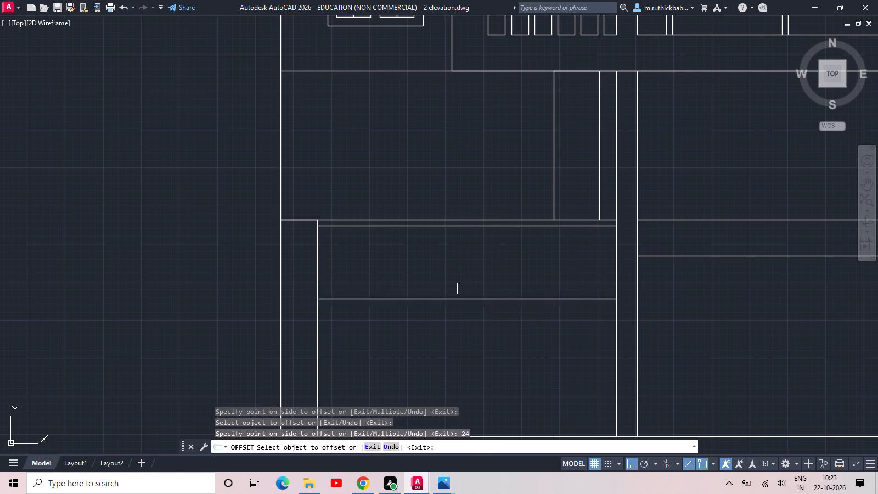
left_click(458, 289)
Offset the rail's lower line another 24 inches downward, and offset that copy 2 inches back upward to form the second rail.
left_click(459, 300)
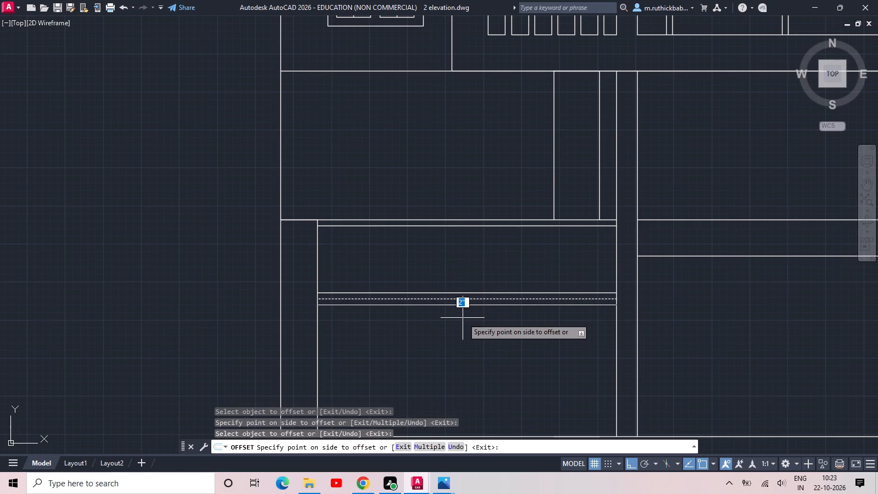
type("24")
key("space")
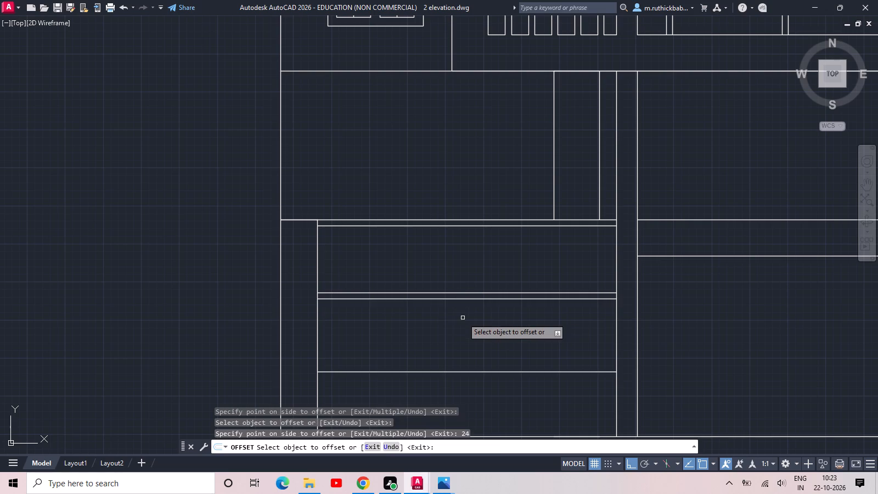
middle_click_drag(463, 318, 438, 153)
left_click(467, 207)
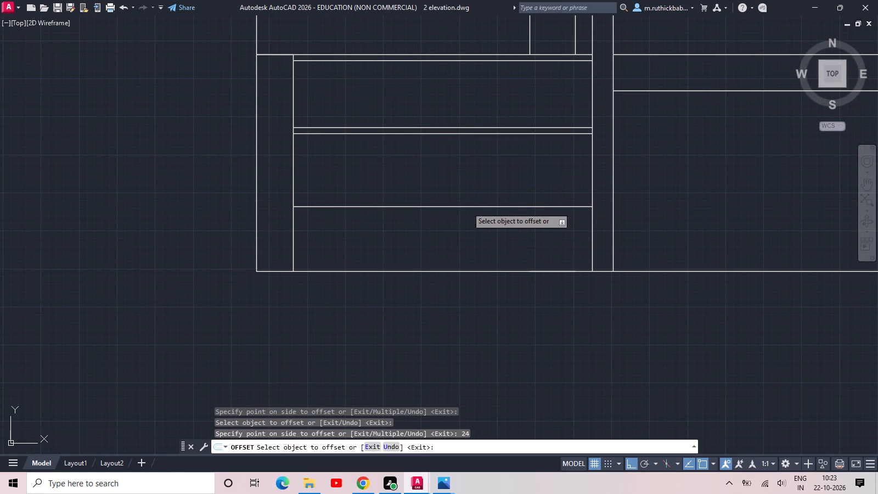
left_click(468, 201)
key("Escape")
Draw a vertical line from the midpoint of the left bay's top line straight down to the base line.
type("l")
key("space")
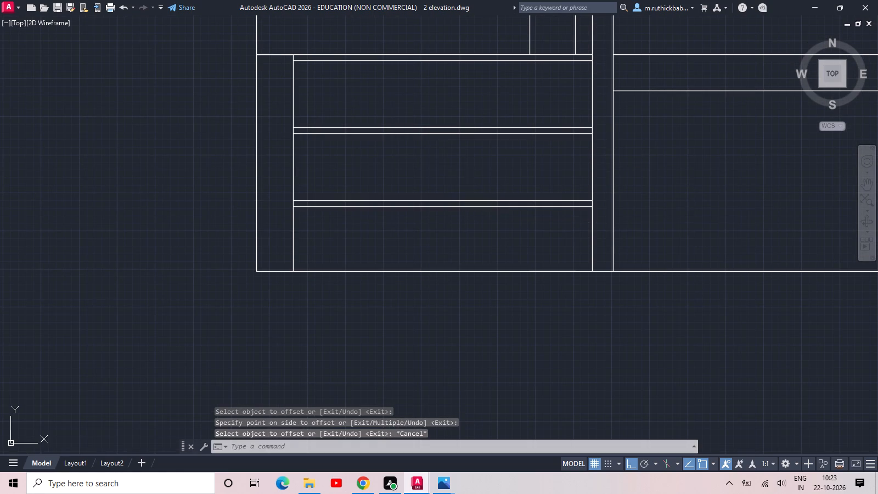
left_click(441, 54)
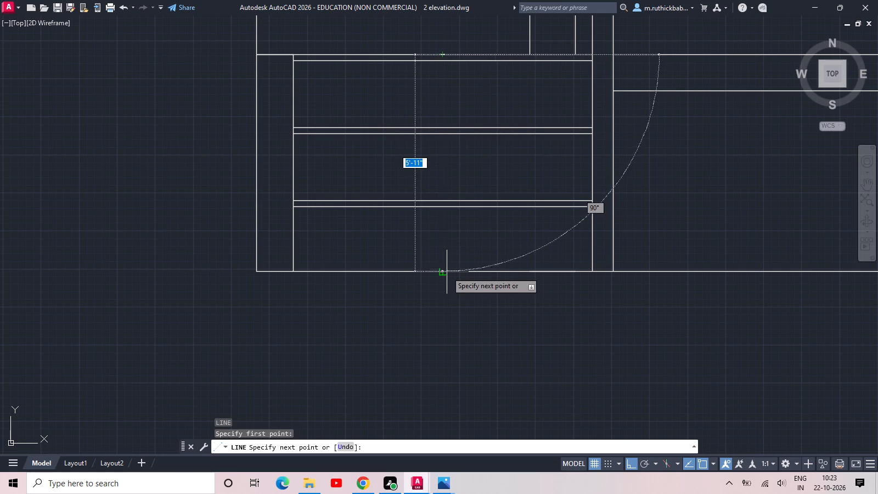
left_click(444, 271)
key("Escape")
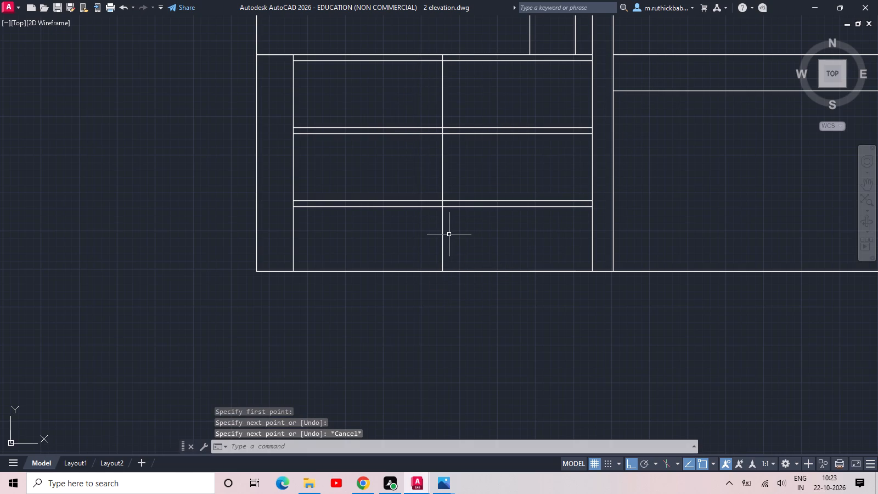
Offset the left bay's vertical centre line 2 inches to each side.
type("off")
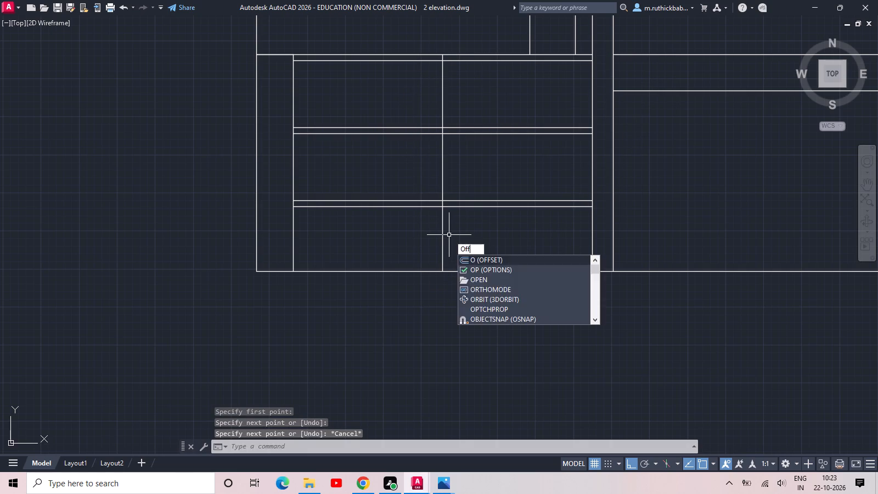
key("space")
key("2")
key("space")
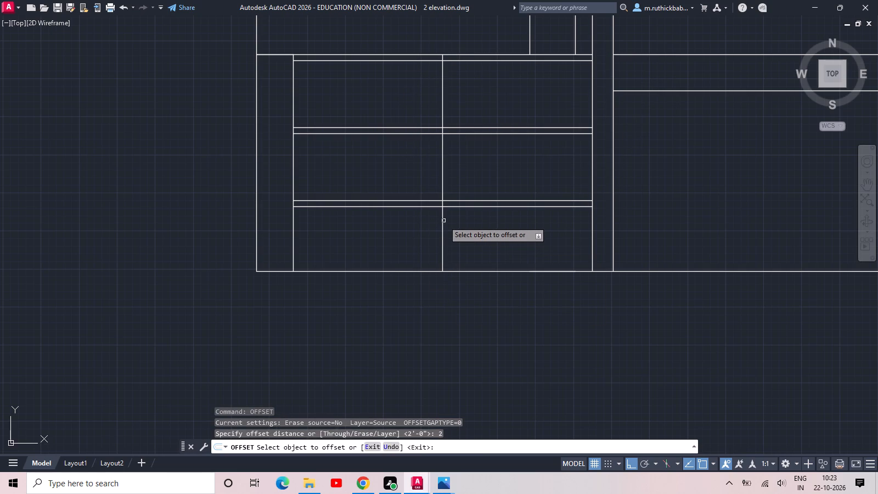
left_click(443, 224)
left_click(452, 224)
left_click(441, 228)
left_click(429, 229)
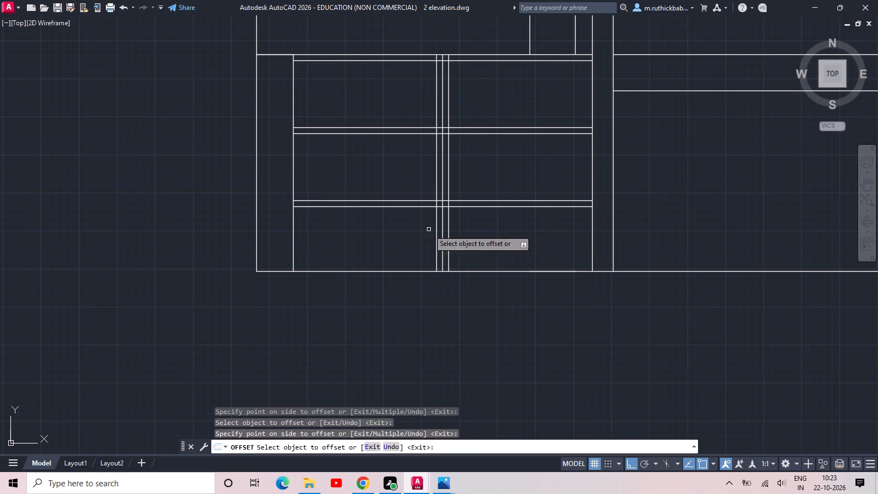
key("Escape")
Offset both rails' upper lines 9 inches upward and the lower rail's bottom line 9 inches downward in the left bay.
middle_click_drag(454, 214, 459, 274)
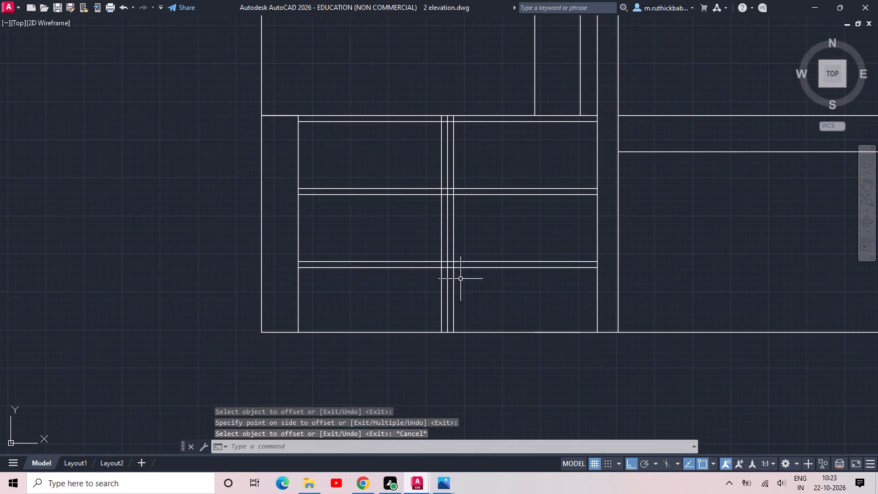
middle_click_drag(397, 203, 434, 264)
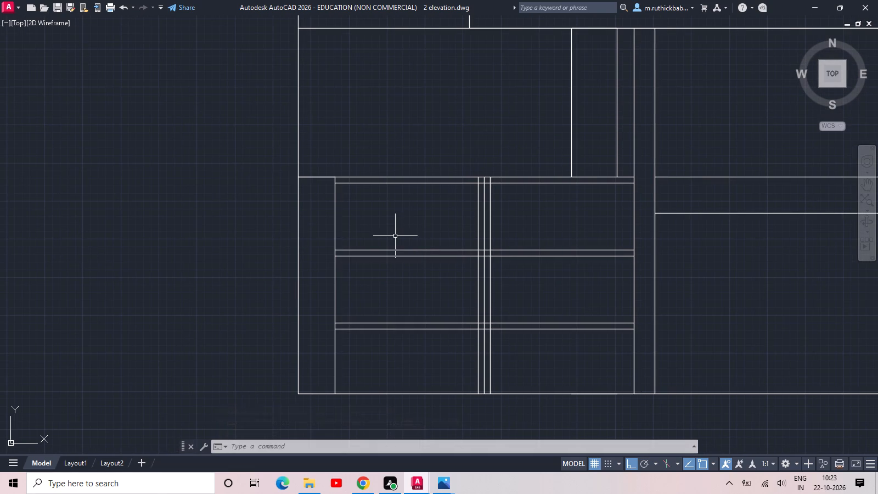
type("off")
key("space")
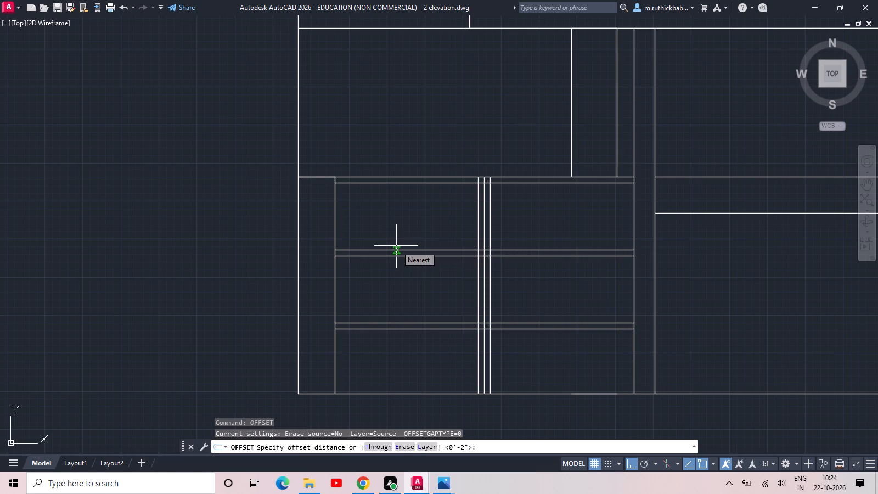
key("9")
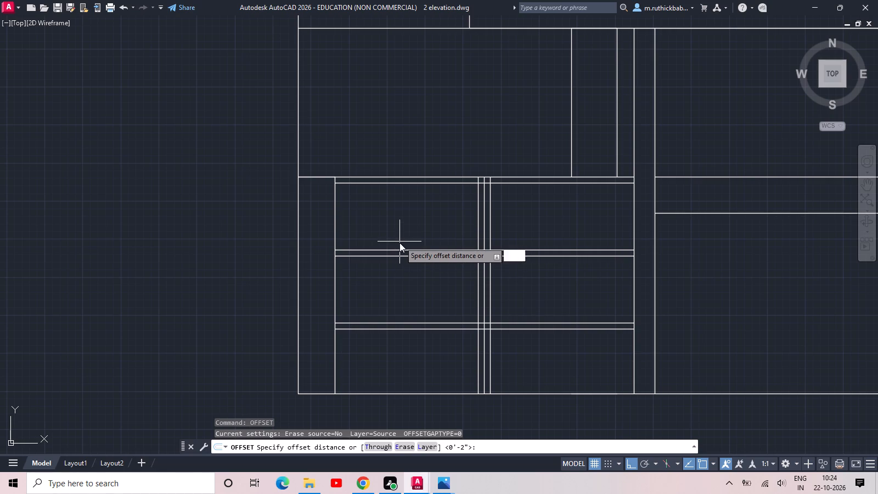
key("space")
left_click(402, 250)
left_click(414, 222)
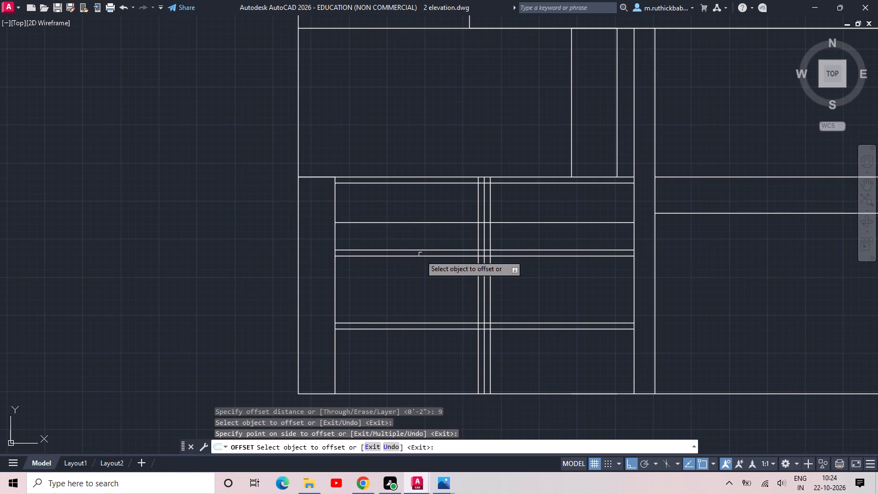
left_click(413, 321)
left_click(414, 323)
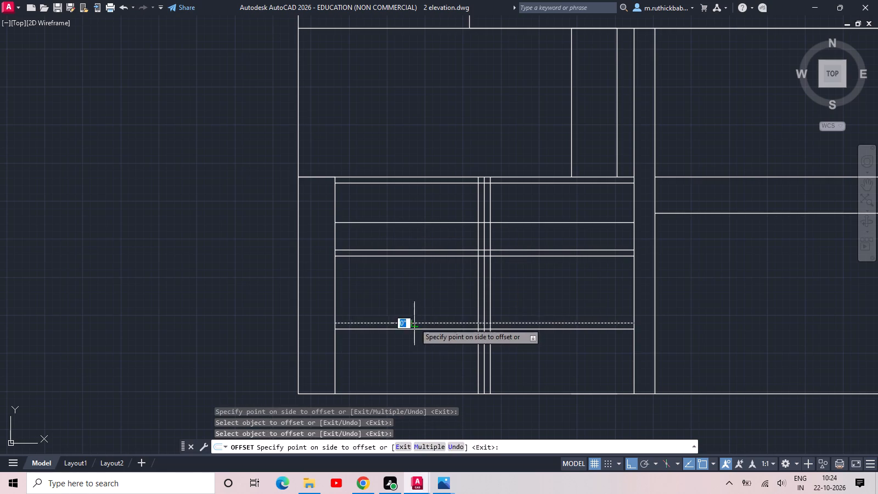
left_click(413, 296)
left_click(419, 332)
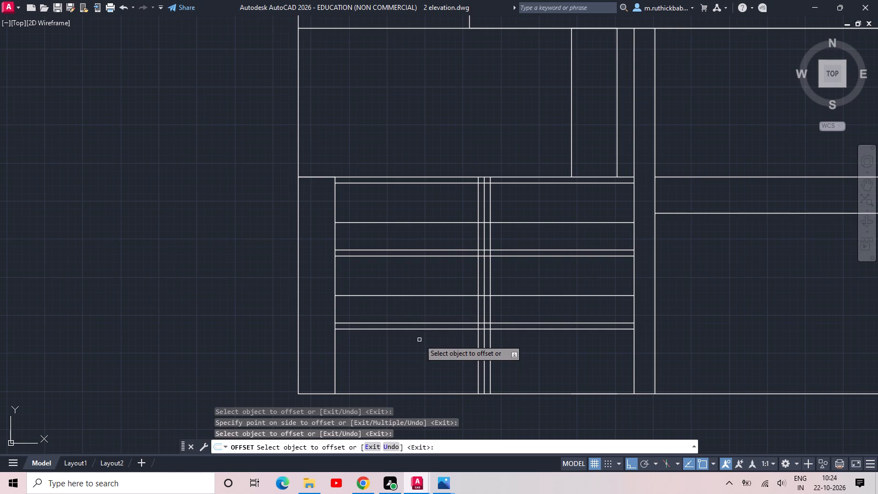
left_click(420, 330)
left_click(417, 352)
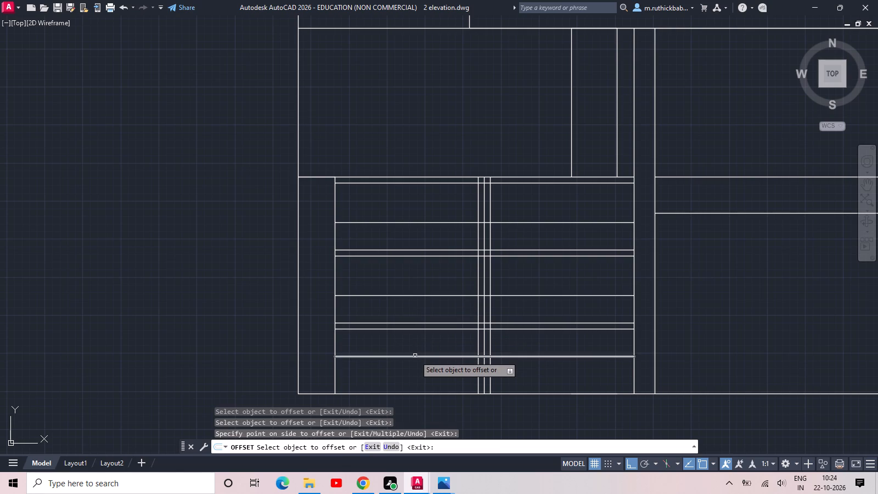
key("Escape")
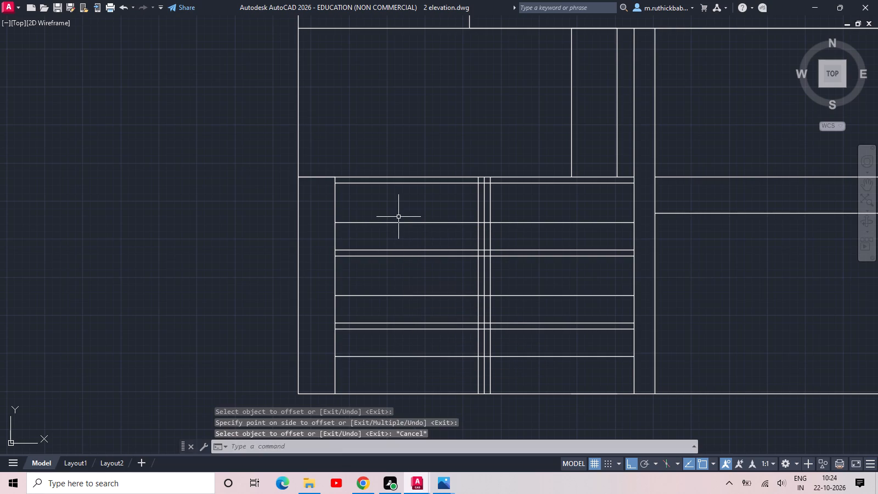
Thicken the three single horizontals into rails with 2-inch offsets, upward for the upper two and downward for the lowest.
key("space")
type("2")
key("space")
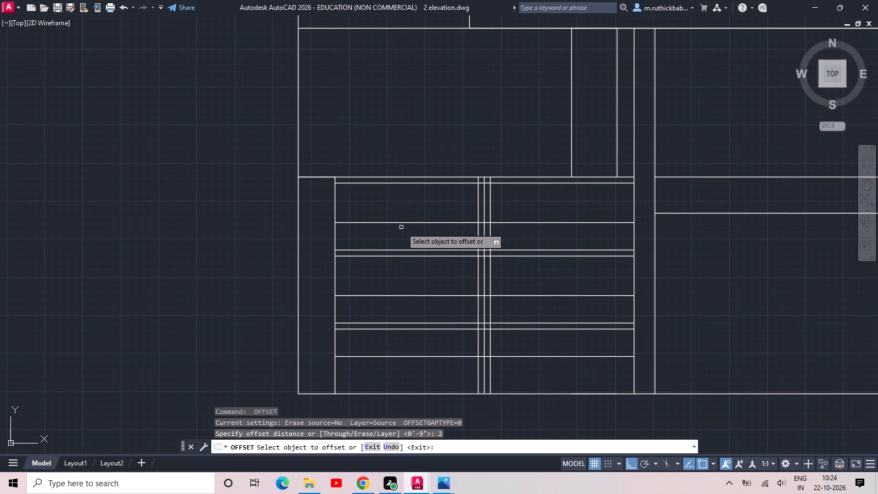
left_click(402, 223)
left_click(403, 214)
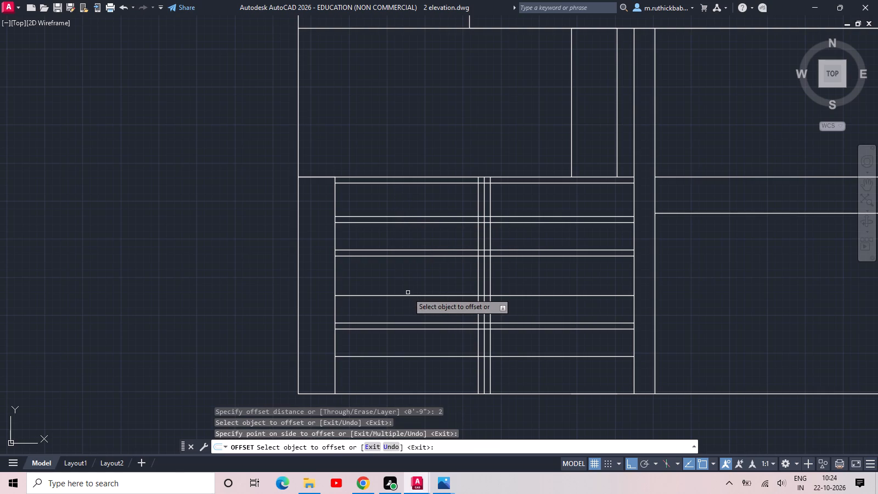
left_click(408, 295)
left_click(409, 278)
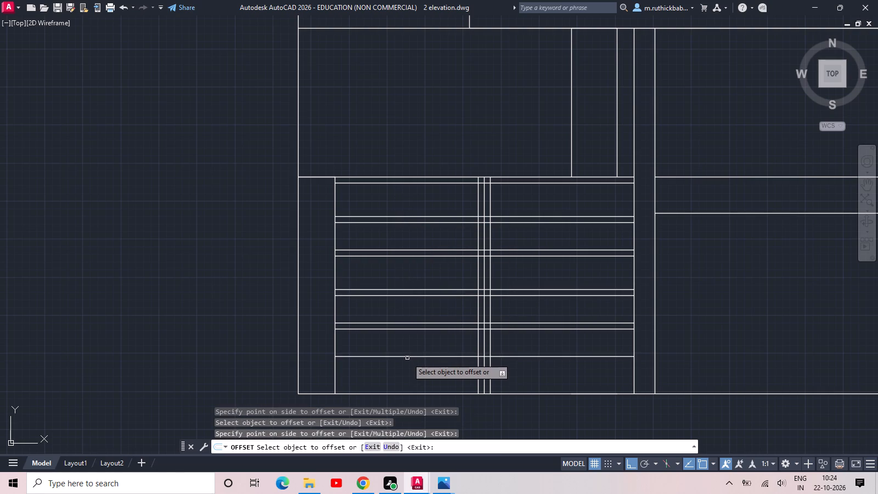
left_click(408, 356)
left_click(407, 368)
key("Escape")
Trim the five double rails where they cross the left bay's central vertical strip, on both sides of the centre line.
type("tr")
key("space")
key("space")
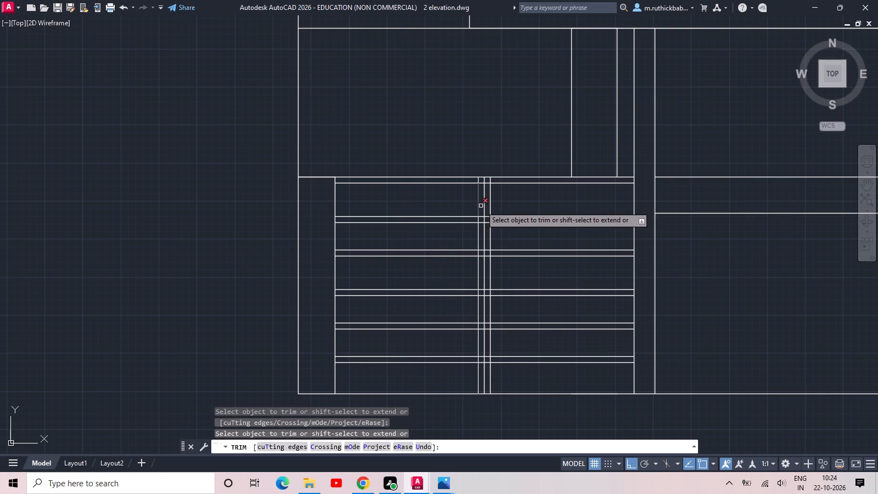
left_click(481, 206)
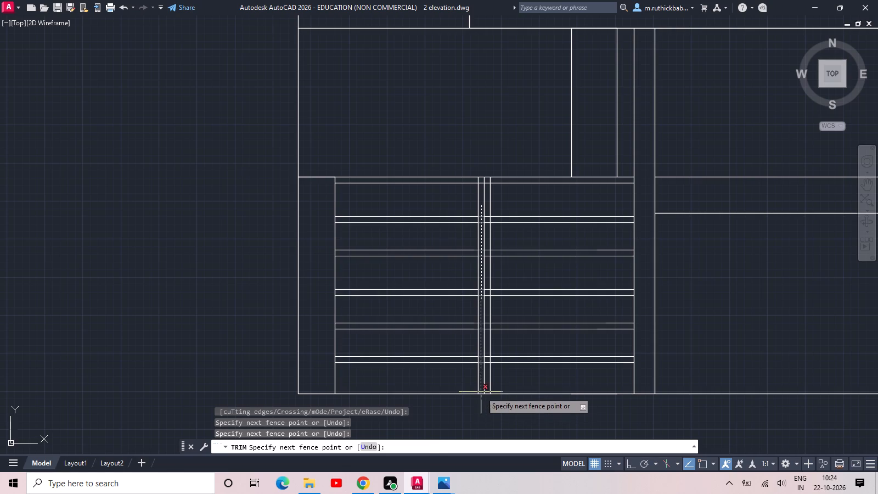
left_click(481, 392)
left_click(488, 384)
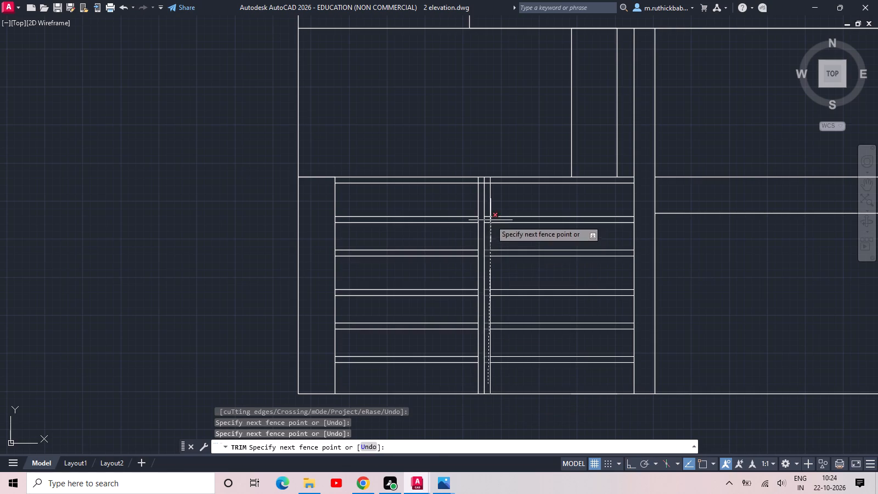
left_click(487, 210)
key("Escape")
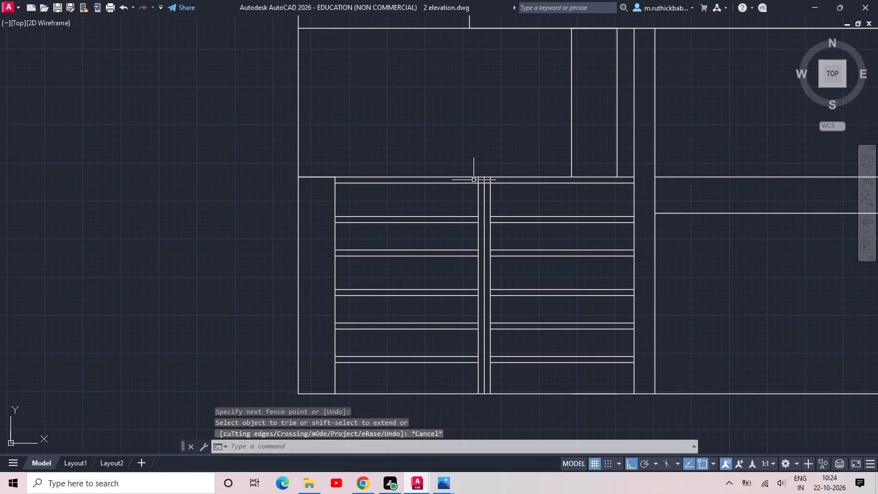
Trim the upper ends of the three central verticals between the left bay's top line and the line 2 inches below it.
left_click(472, 182)
key("space")
key("space")
left_click(472, 182)
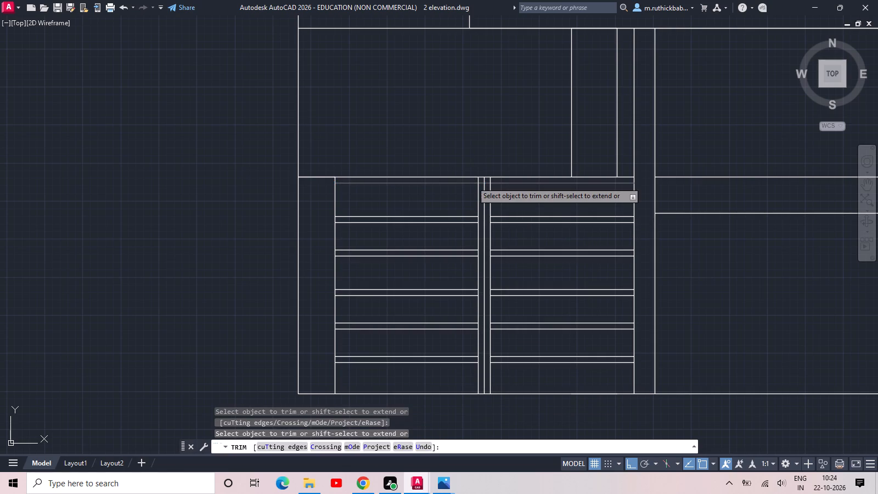
key("ctrl+z")
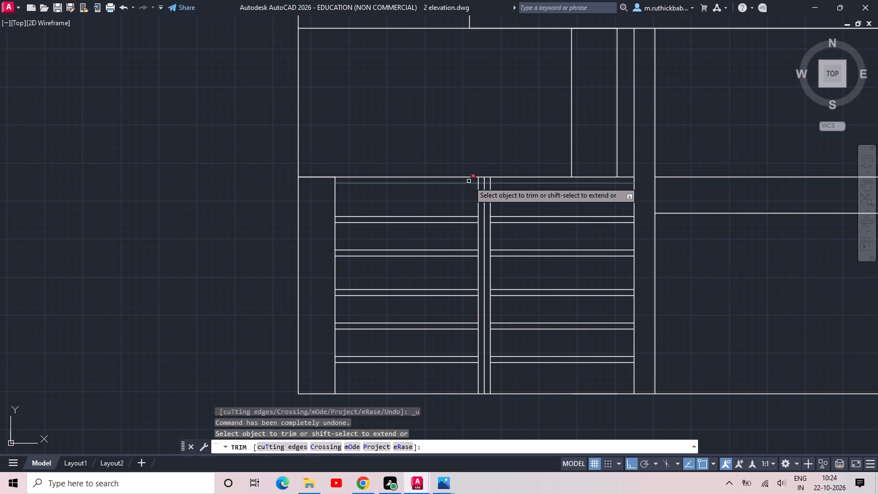
left_click(469, 179)
left_click(513, 181)
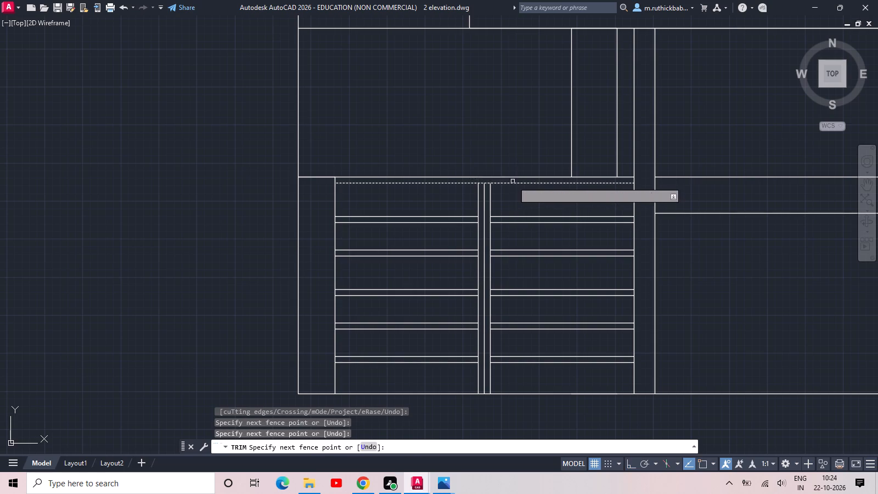
key("Escape")
Save the elevation drawing.
scroll(496, 233, "down", 1)
middle_click_drag(514, 268, 331, 332)
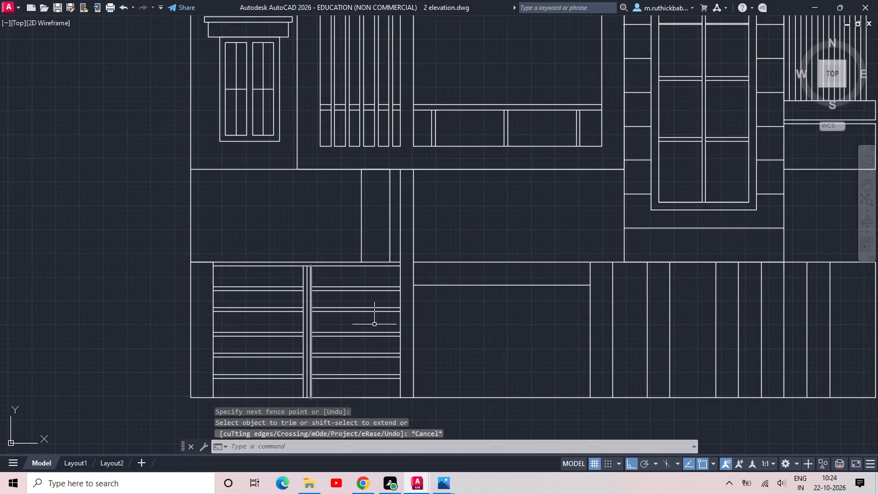
scroll(382, 320, "down", 1)
scroll(443, 279, "down", 1)
middle_click_drag(465, 273, 427, 285)
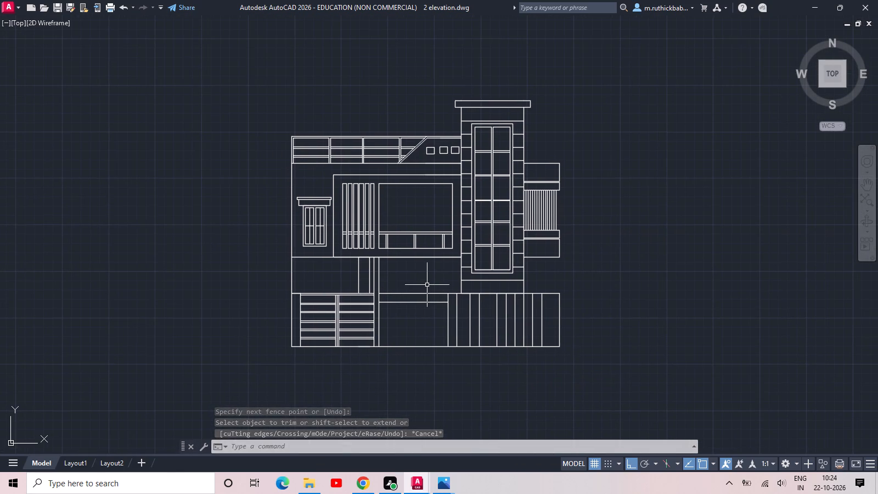
key("ctrl+s")
key("ctrl+s")
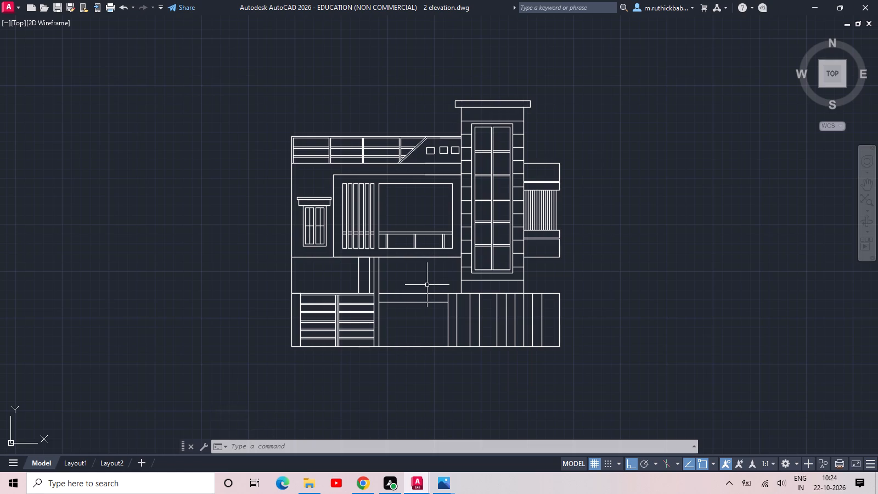
Draw a rectangle about 5'-6" wide and 2'-5" high inside the open middle bay of the bottom band.
scroll(414, 329, "up", 2)
type("recc")
key("space")
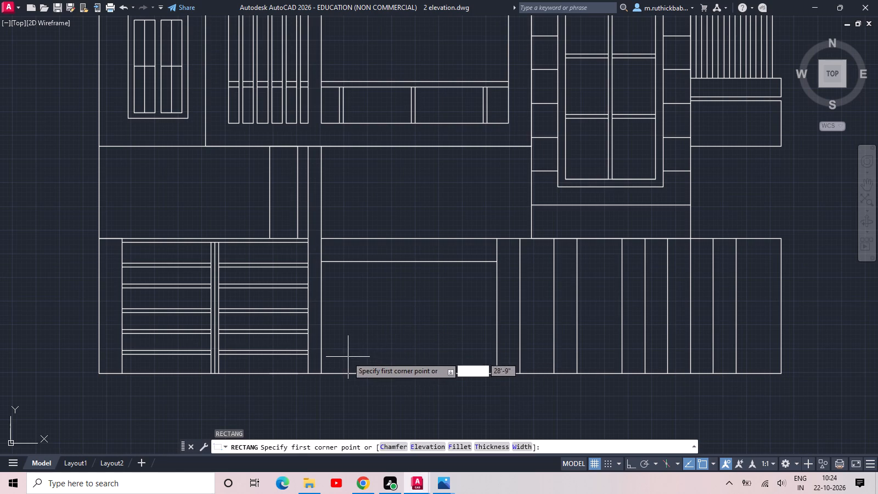
left_click(346, 355)
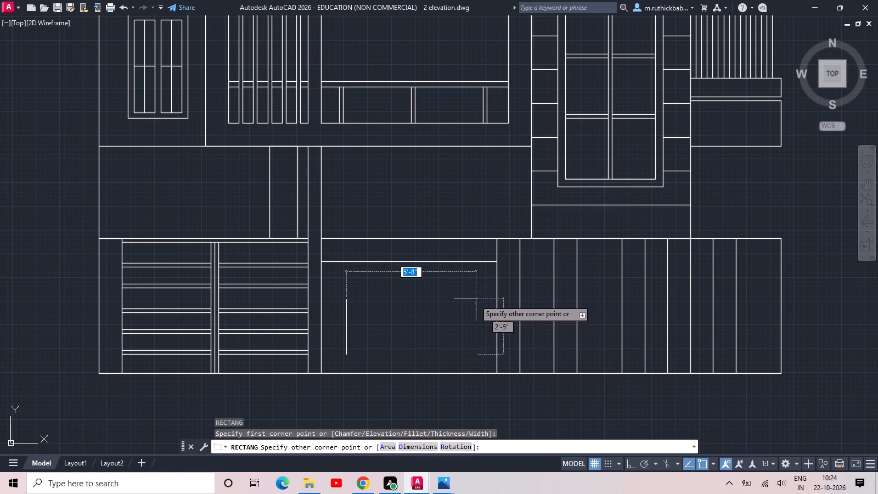
left_click(472, 300)
key("space")
key("Escape")
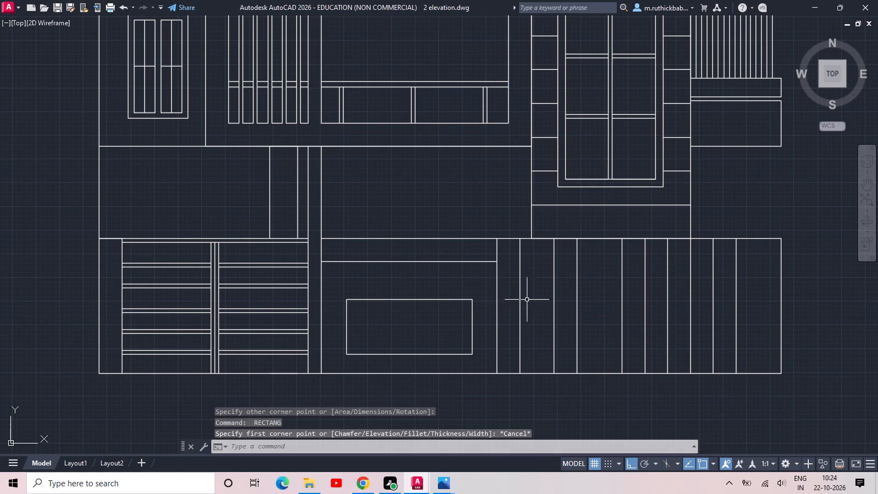
Draw two narrow vertical rectangles, a longer and a shorter one, hanging from the top line of the first pier beside the middle bay.
middle_click_drag(534, 293, 474, 301)
scroll(492, 267, "up", 1)
scroll(421, 252, "up", 1)
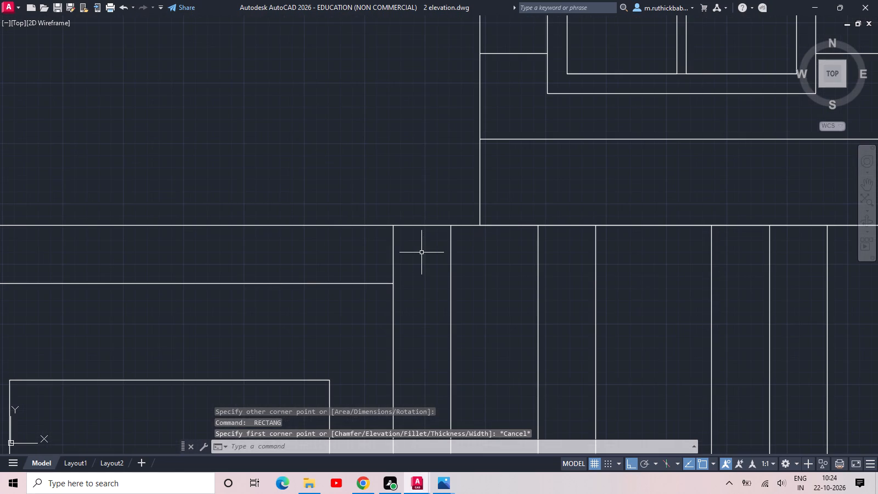
type("rec")
key("space")
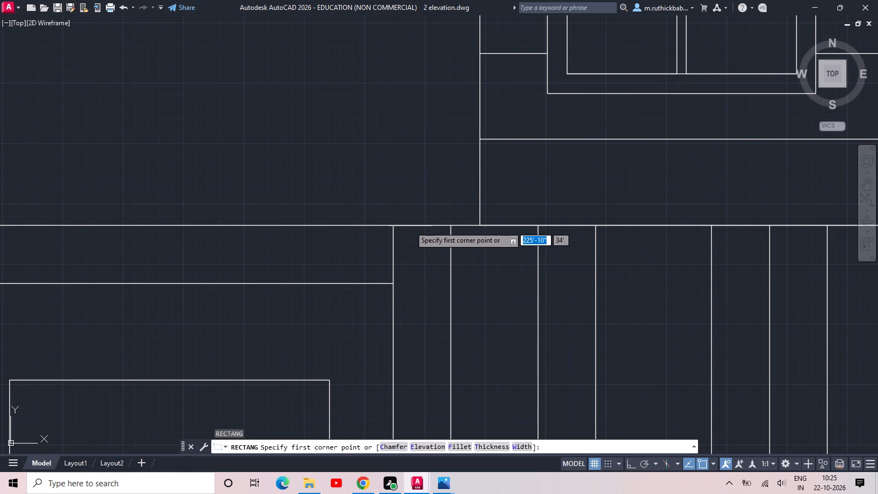
left_click(403, 226)
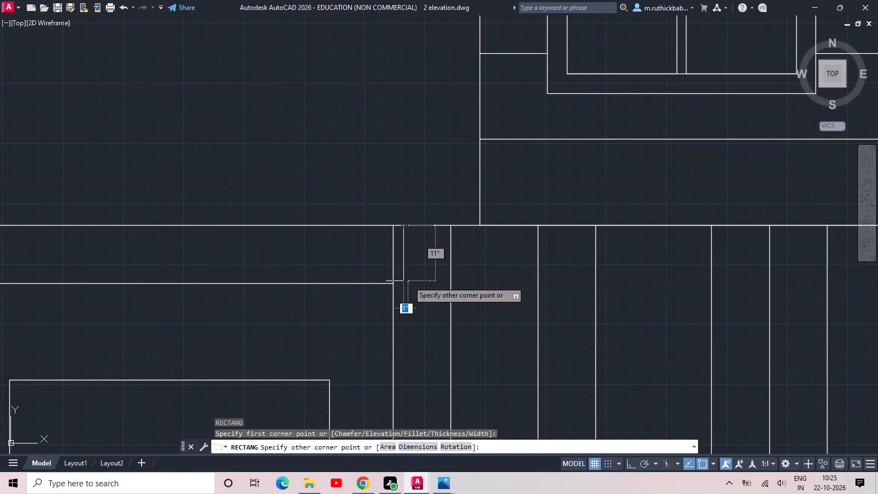
left_click(413, 307)
key("space")
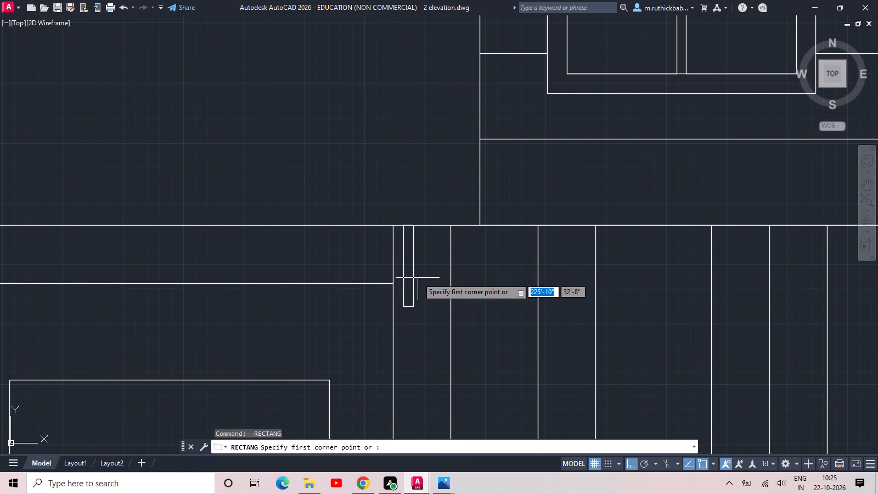
key("space")
left_click(424, 226)
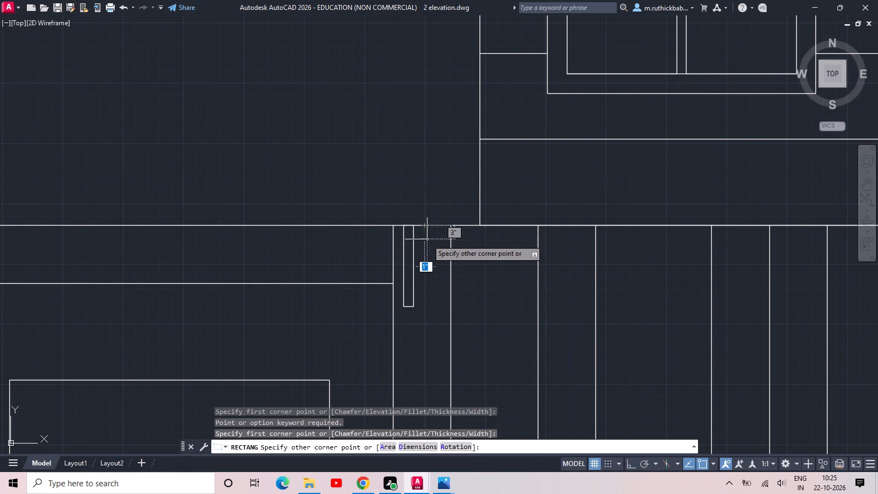
left_click(435, 278)
key("space")
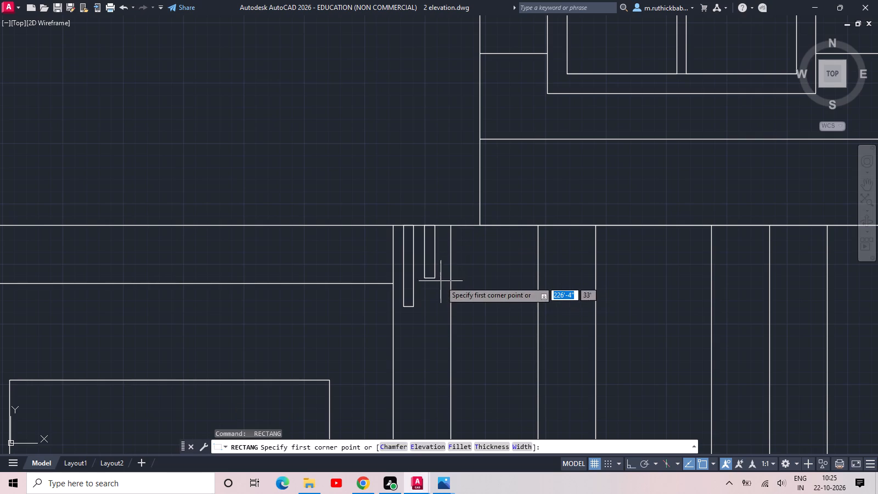
key("Escape")
Copy the pair of hanging rectangles from the first pier's top corner to the tops of the other four piers.
left_click(444, 250)
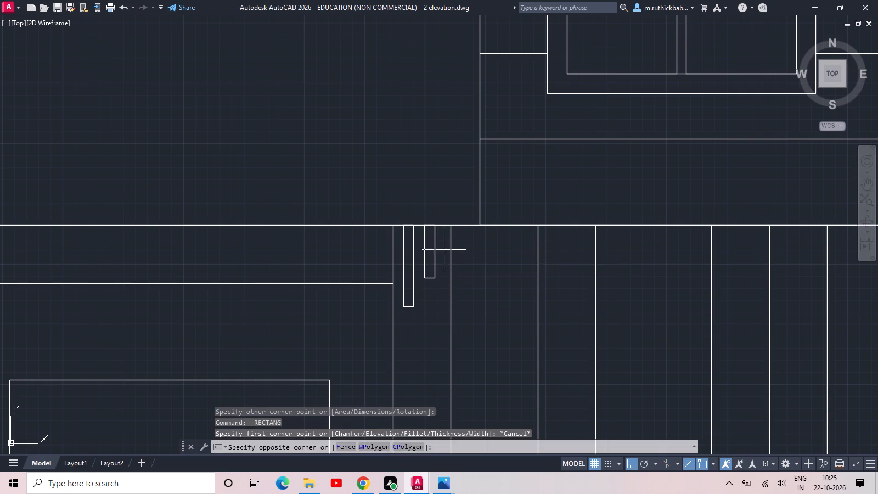
left_click(401, 325)
key("c")
key("o")
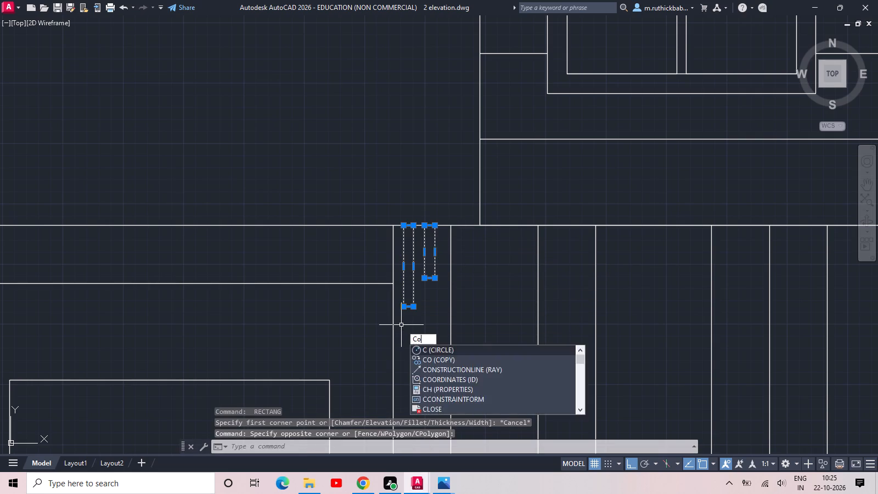
key("space")
left_click(393, 227)
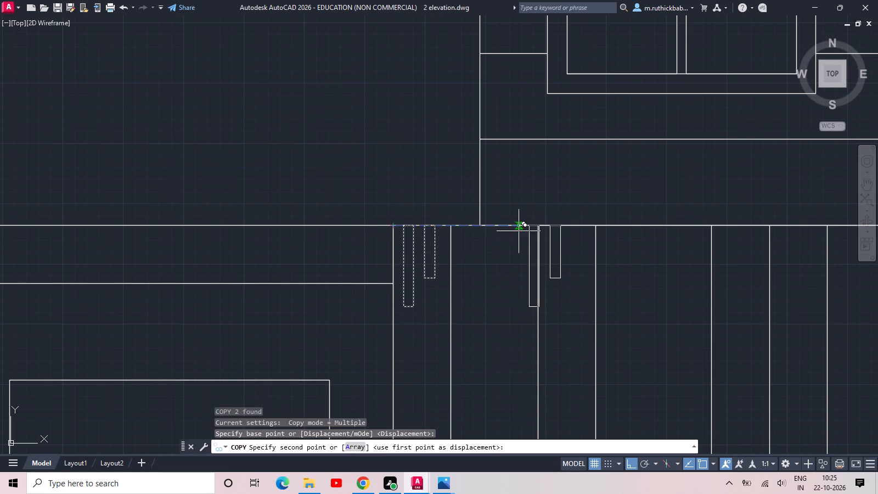
left_click(541, 228)
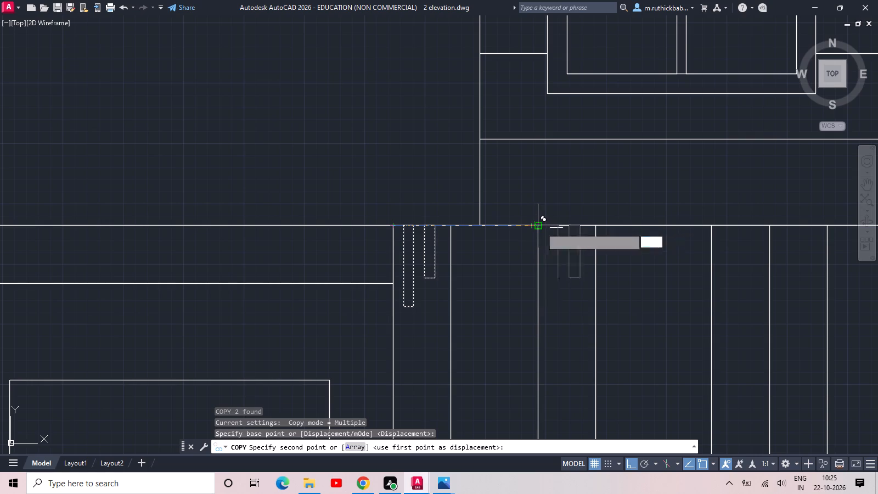
left_click(710, 229)
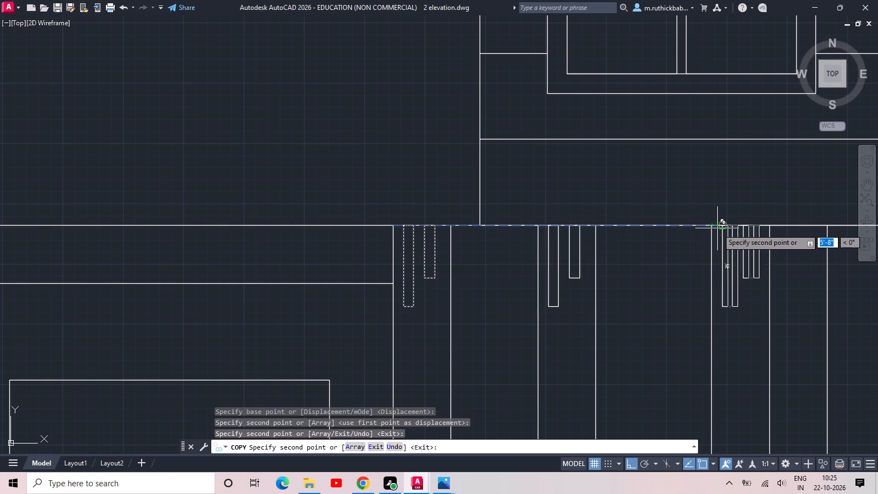
middle_click_drag(717, 228, 424, 224)
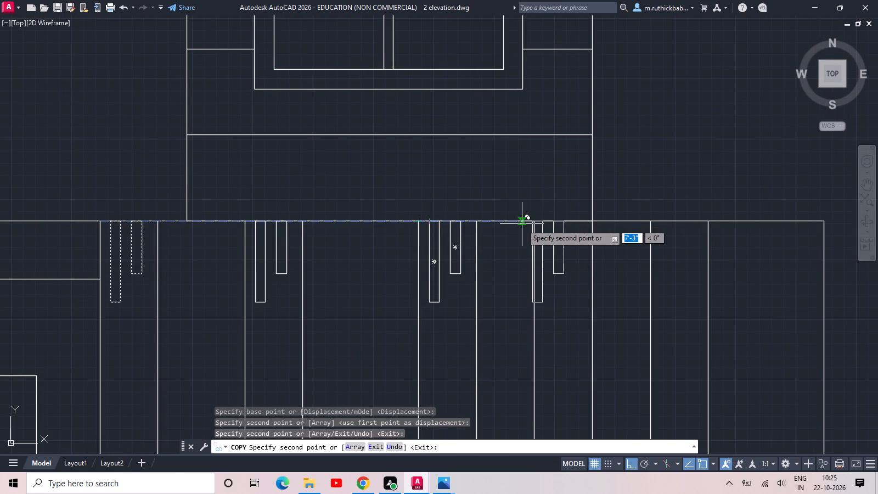
left_click(531, 222)
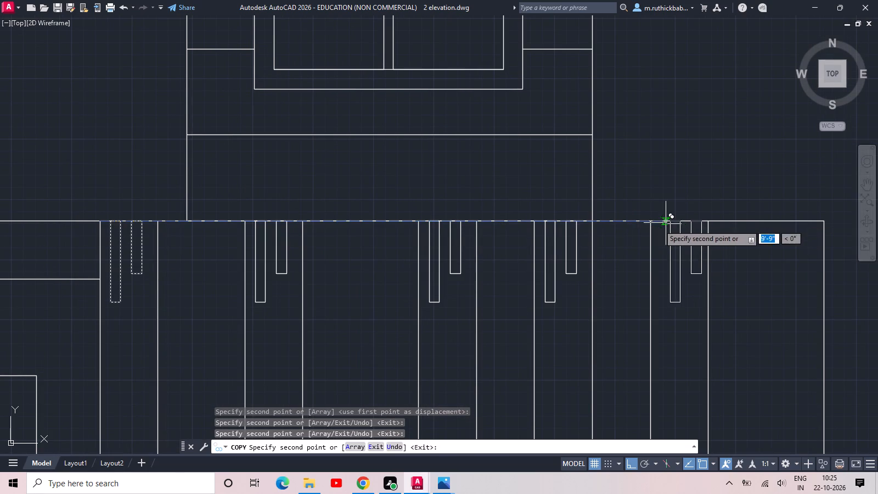
left_click(649, 222)
key("Escape")
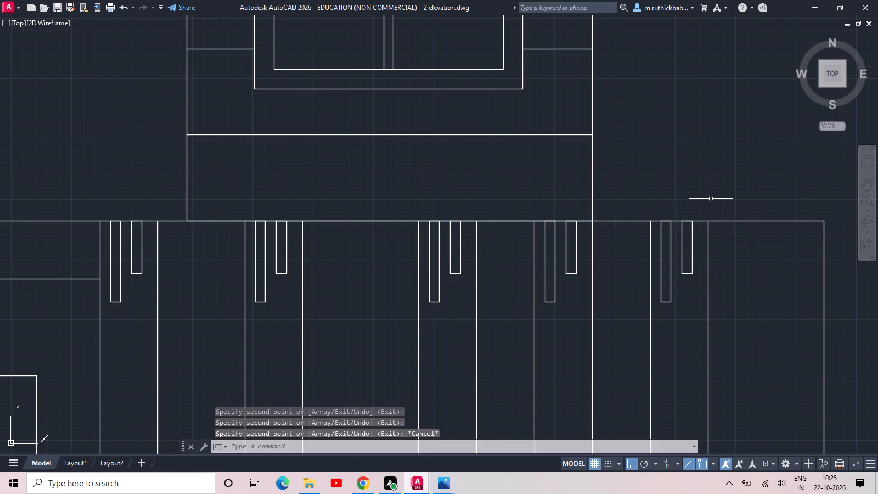
Copy the first pier's pair of narrow rectangles straight down so their tops meet the base line below the pier.
scroll(712, 199, "down", 2)
middle_click_drag(552, 279, 521, 256)
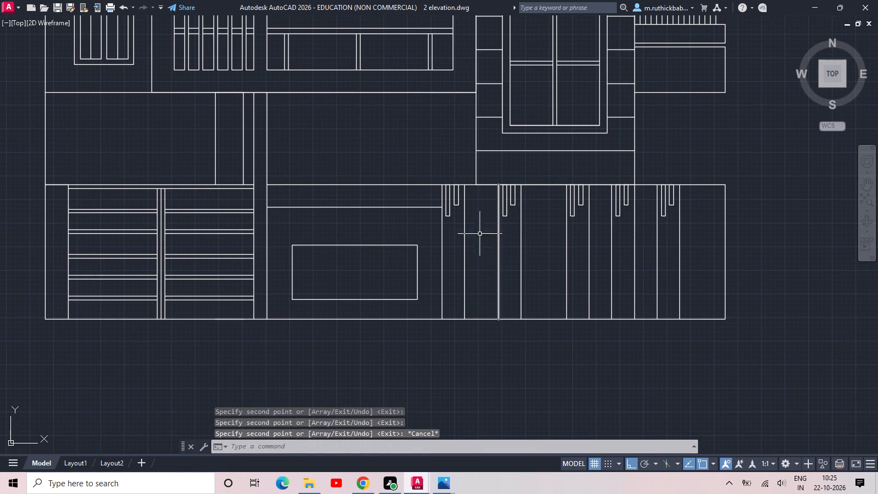
scroll(461, 208, "up", 1)
left_click(460, 187)
left_click(433, 231)
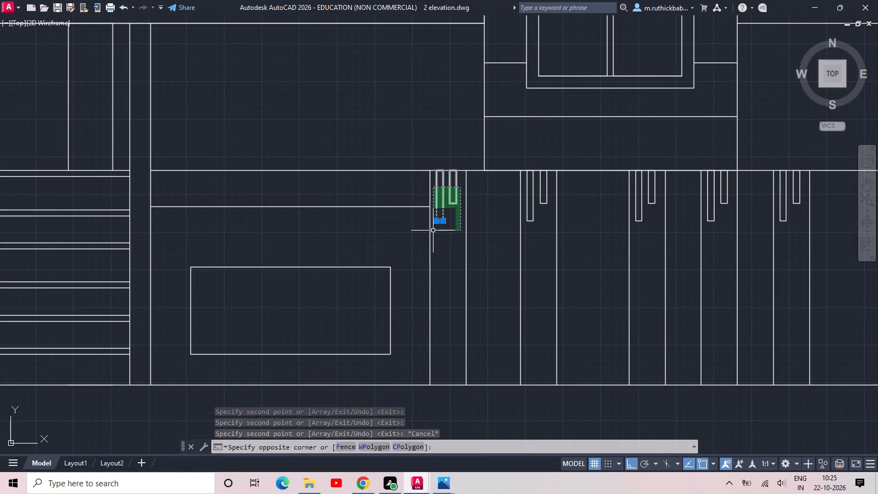
key("c")
type("o")
key("space")
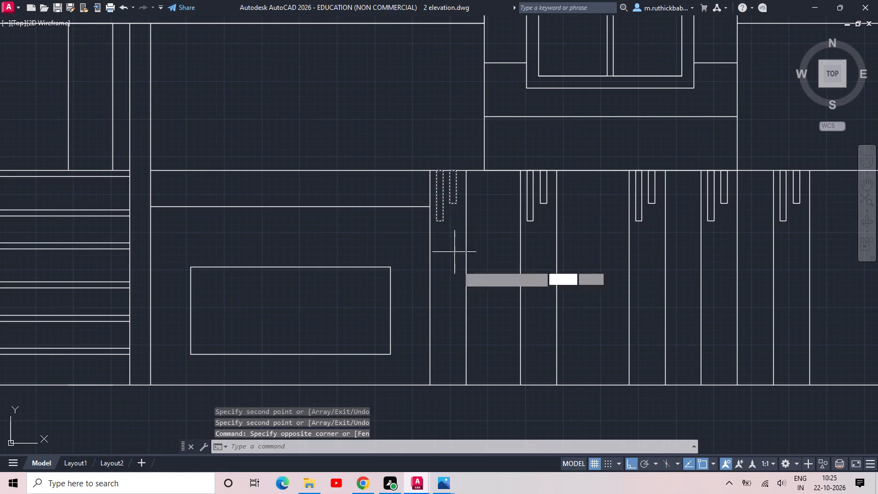
left_click(445, 225)
middle_click_drag(442, 468, 449, 350)
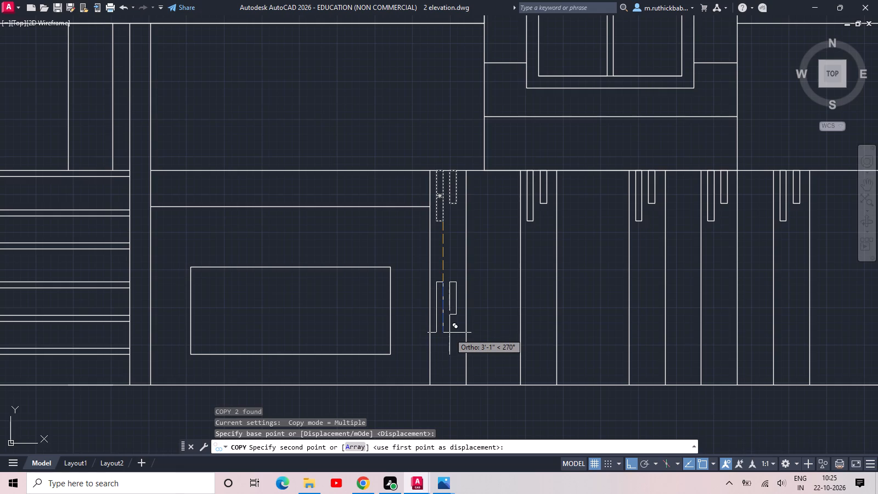
middle_click_drag(449, 334, 442, 211)
scroll(442, 214, "up", 1)
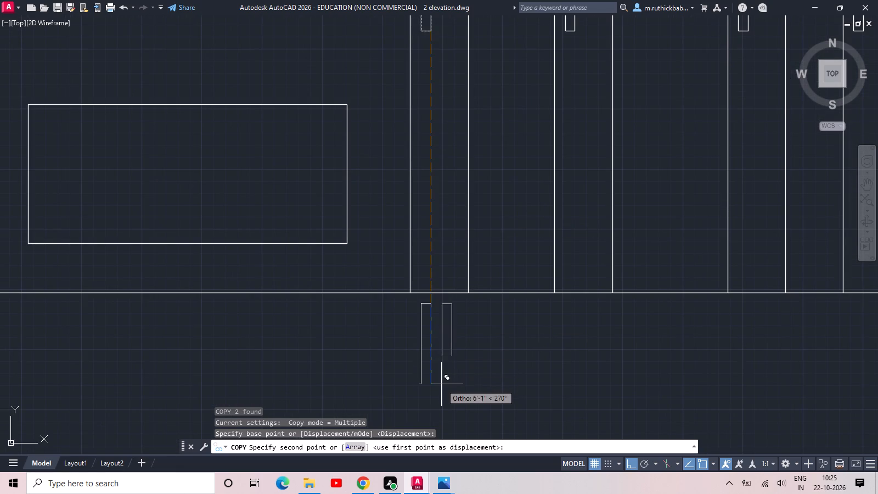
left_click(438, 374)
key("Escape")
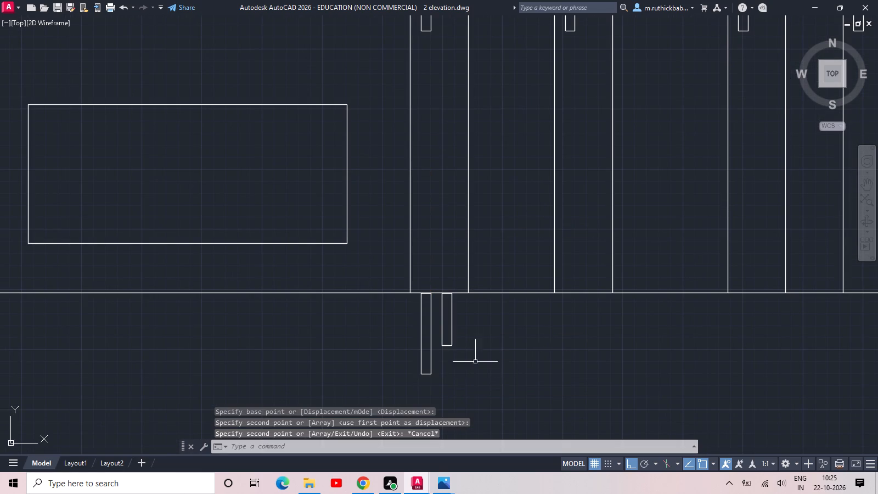
Rotate the copied pair 180 degrees about a base-line point near the first pier's right edge, standing it above the line.
left_click(465, 329)
left_click(374, 368)
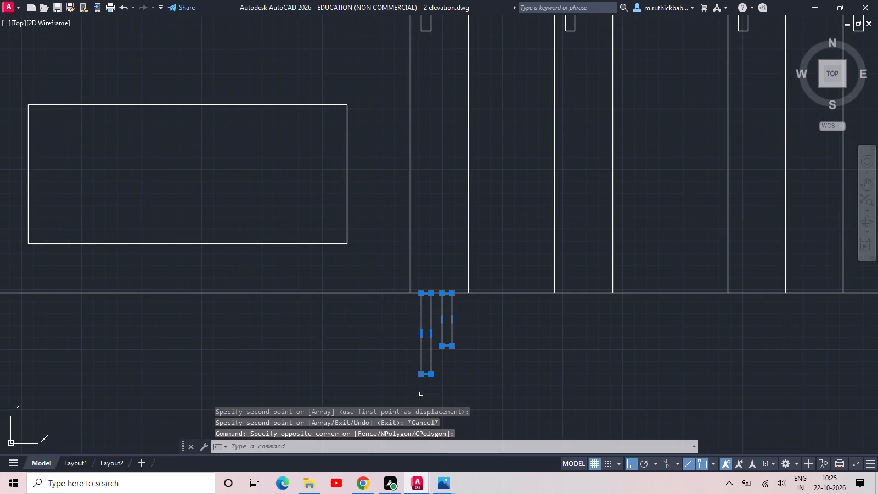
type("ro")
key("space")
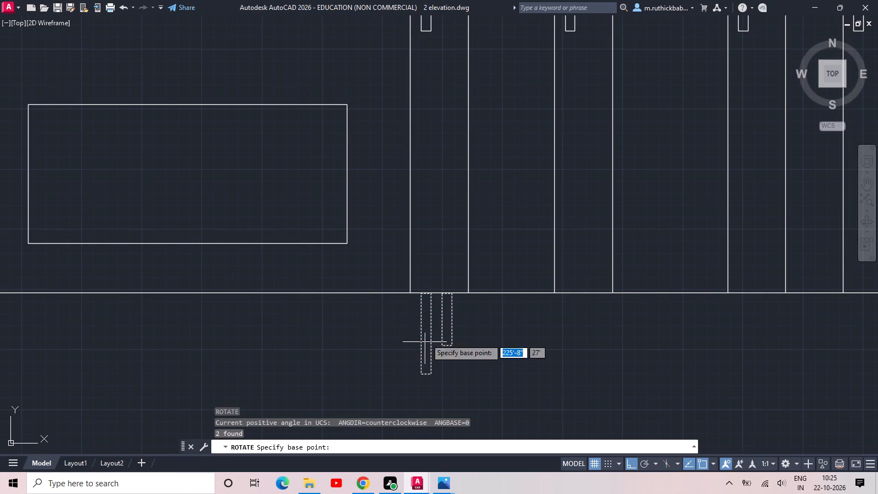
left_click(466, 294)
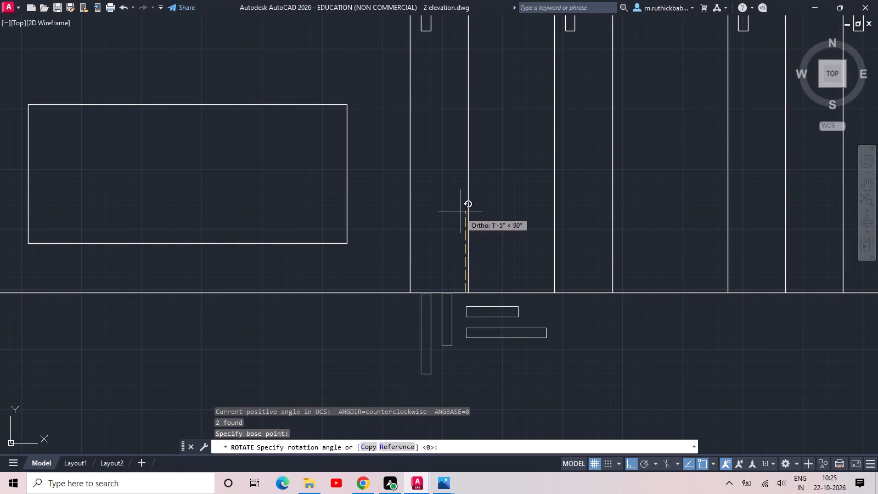
left_click(281, 223)
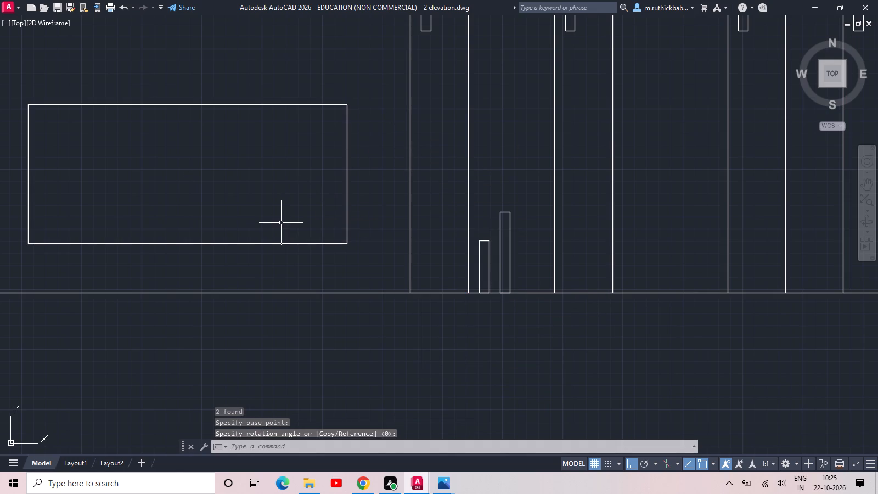
key("Escape")
Copy the rotated pair of rectangles along the base line to stand inside the first pier.
left_click_drag(514, 193, 520, 231)
left_click(477, 291)
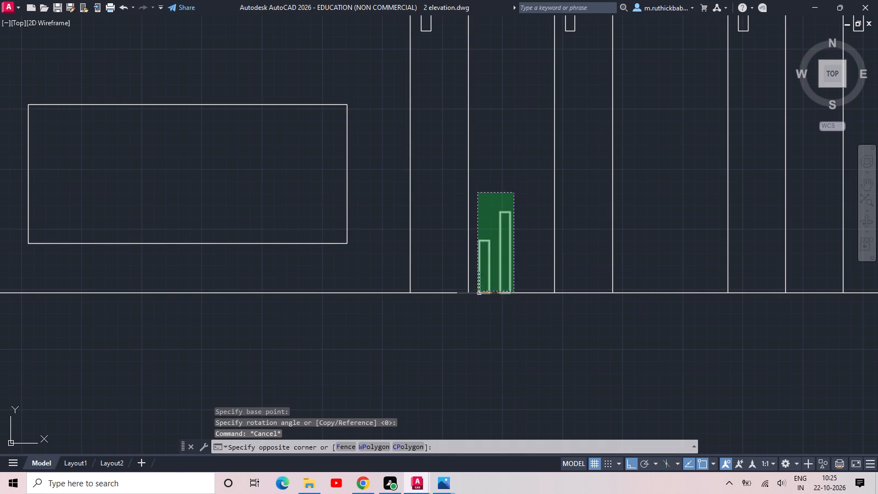
key("c")
key("o")
key("space")
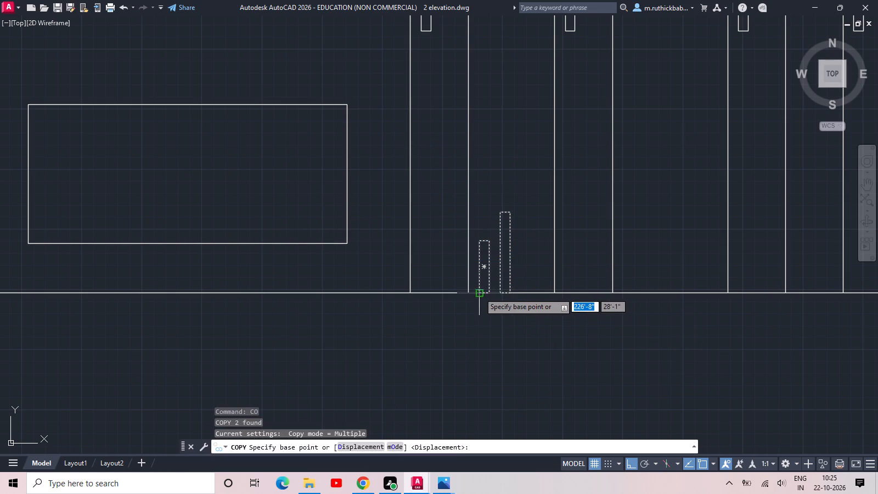
left_click(479, 293)
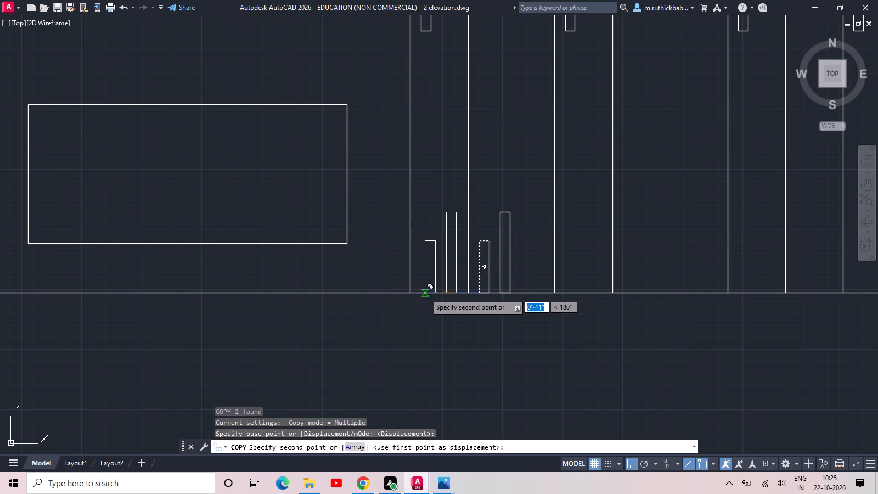
left_click(425, 293)
key("Escape")
Erase the rotated source pair standing outside the first pier.
left_click_drag(517, 230, 514, 241)
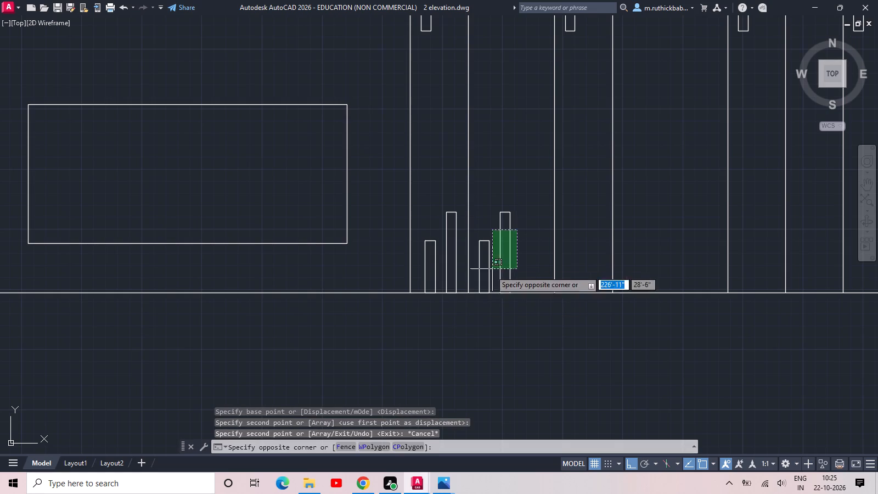
left_click(478, 279)
key("Delete")
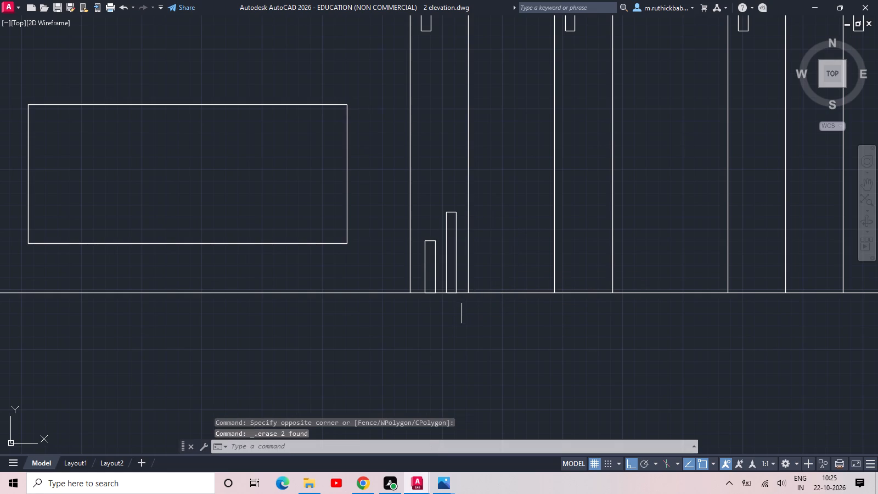
Copy the first pier's standing pair of narrow rectangles along the base line into the other four piers.
left_click(465, 222)
left_click(420, 279)
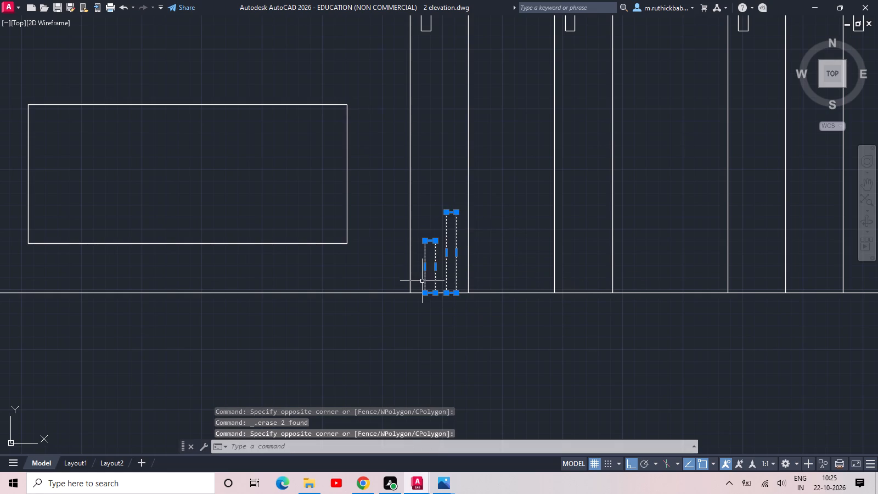
key("c")
type("o")
key("space")
left_click(411, 293)
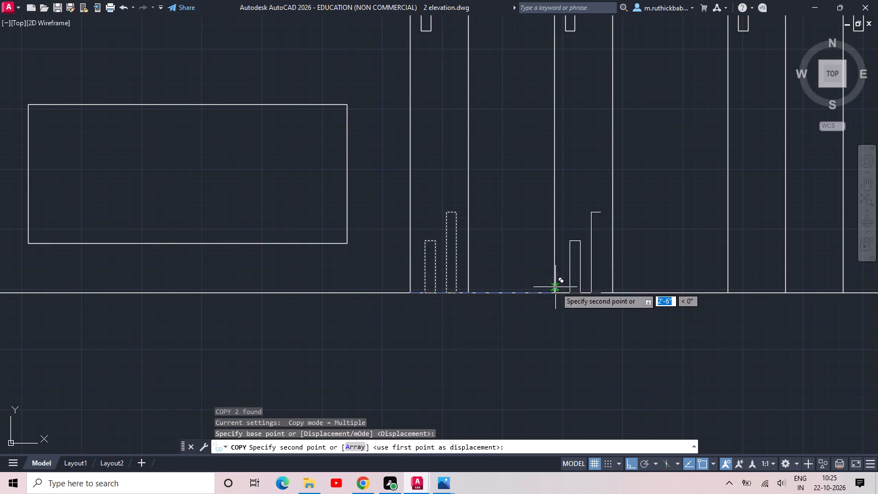
left_click(551, 292)
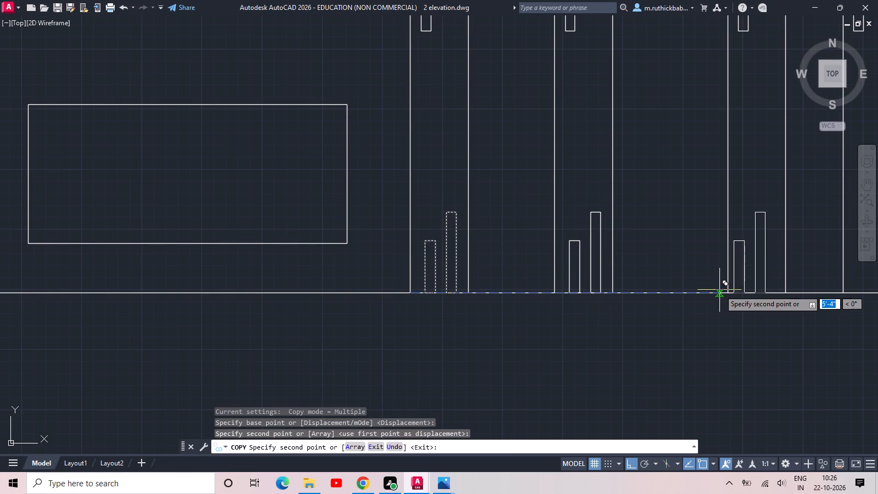
left_click(727, 291)
middle_click_drag(728, 291, 413, 293)
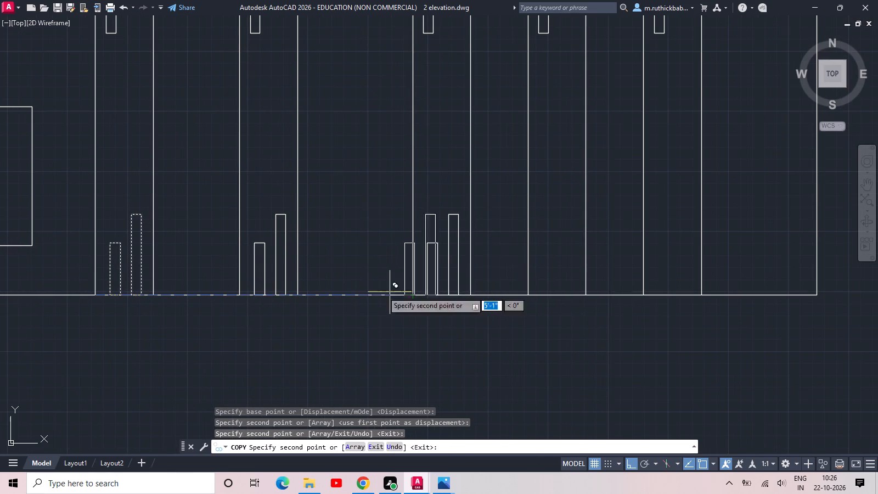
left_click(526, 294)
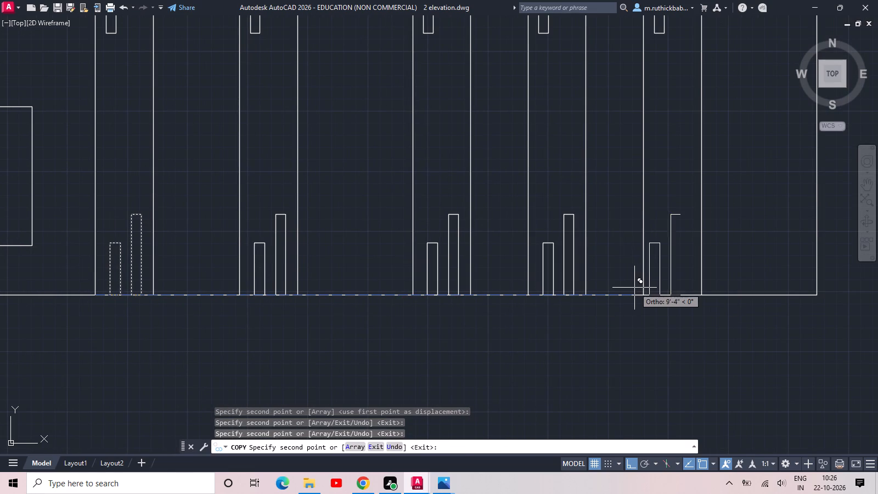
left_click(646, 292)
key("Escape")
Draw a short diagonal line from the band's top line down to the second pier's left edge.
scroll(647, 292, "down", 2)
middle_click_drag(648, 288, 572, 323)
scroll(608, 258, "down", 1)
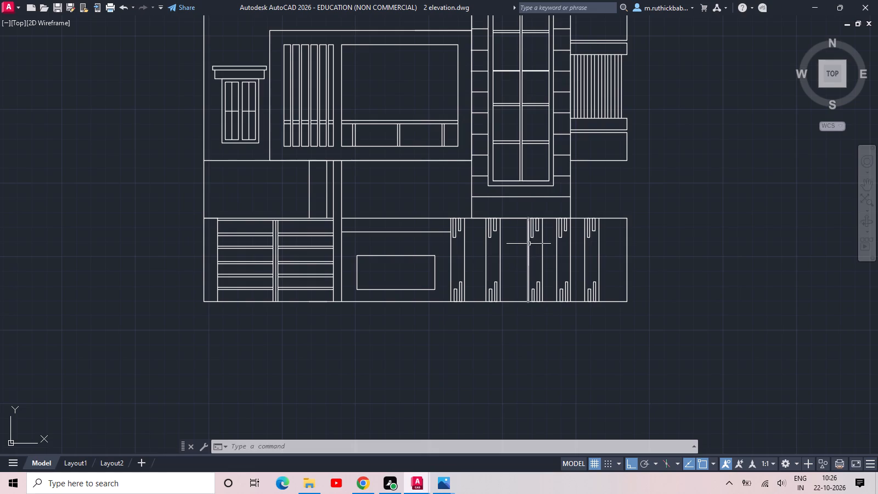
scroll(527, 244, "up", 2)
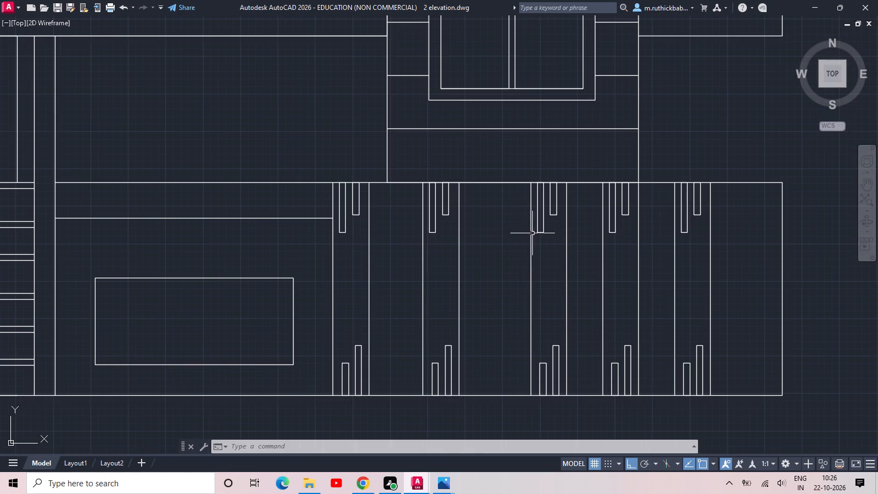
scroll(372, 206, "up", 2)
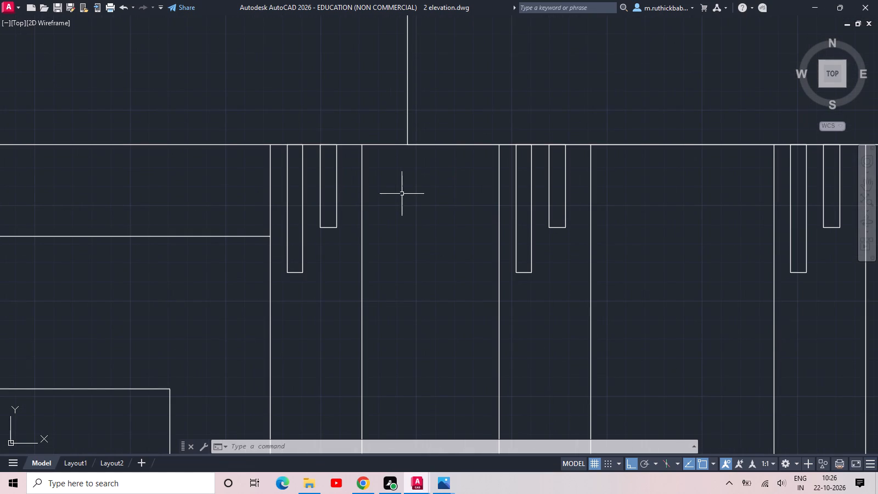
type("l")
key("space")
left_click(480, 147)
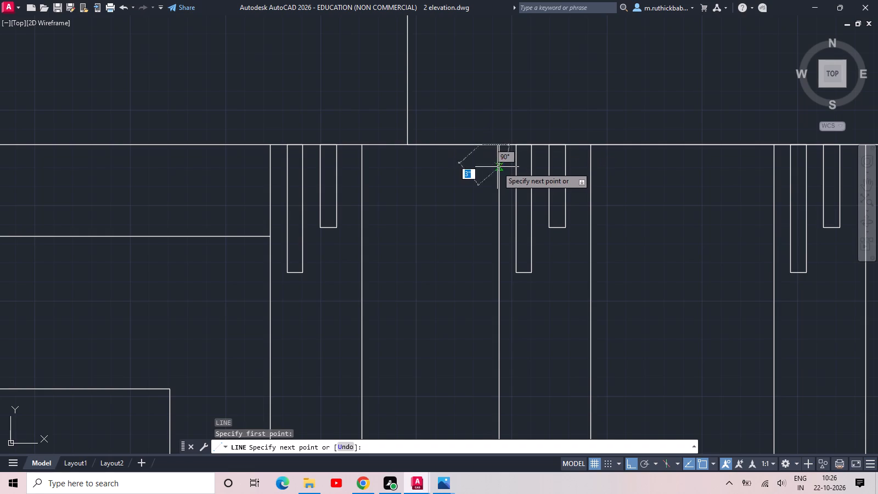
left_click(496, 170)
key("Escape")
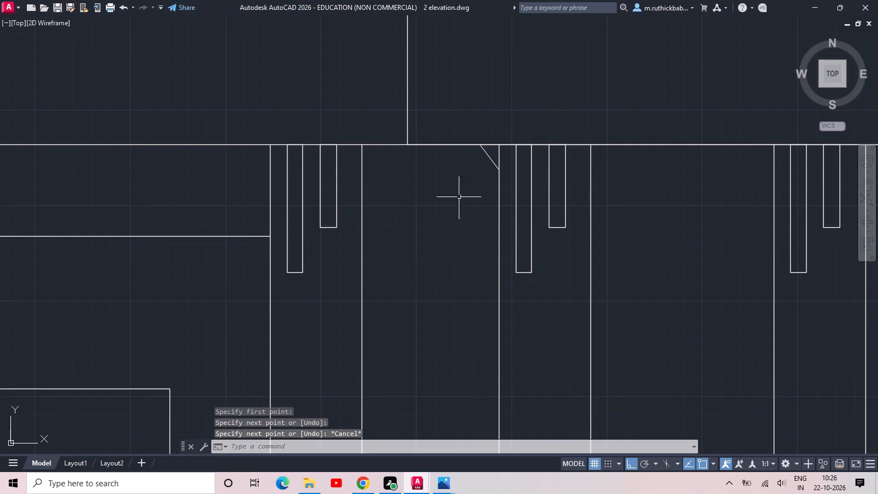
Copy the diagonal dash as a fitted array of 13 items down the second pier's left edge to the base line.
left_click(489, 158)
type("co")
key("space")
left_click(498, 170)
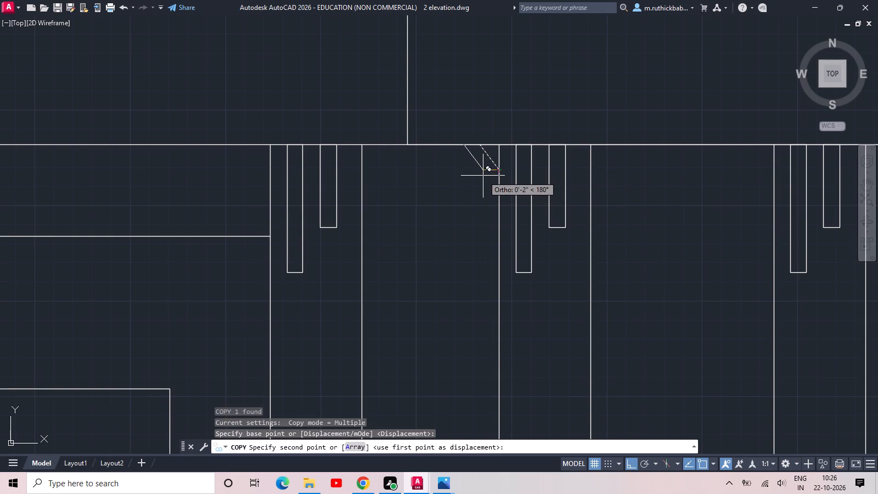
key("a")
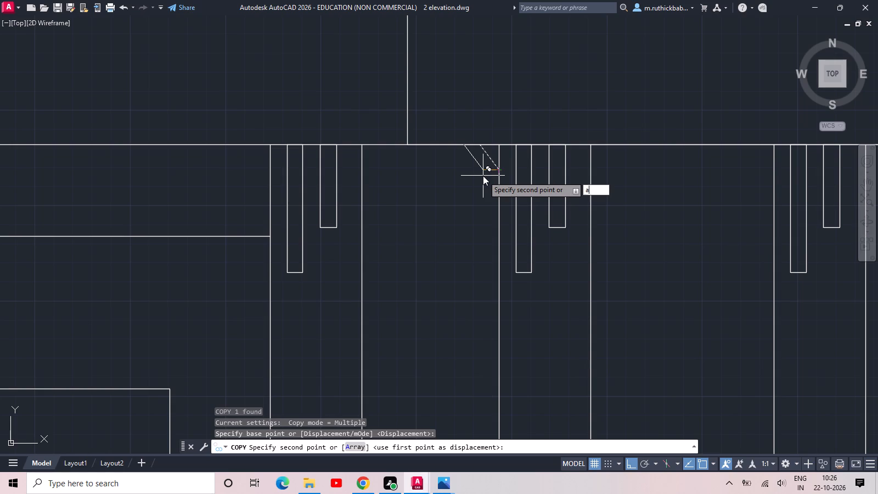
type("tt")
key("space")
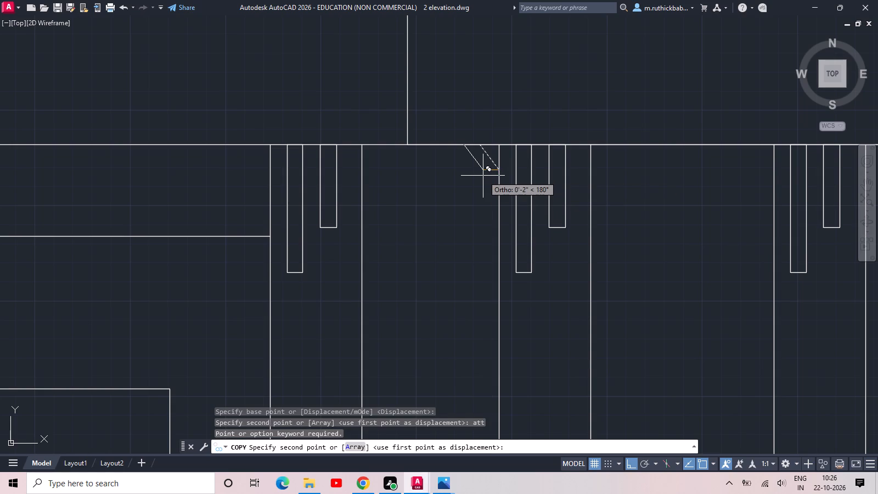
type("arr")
key("space")
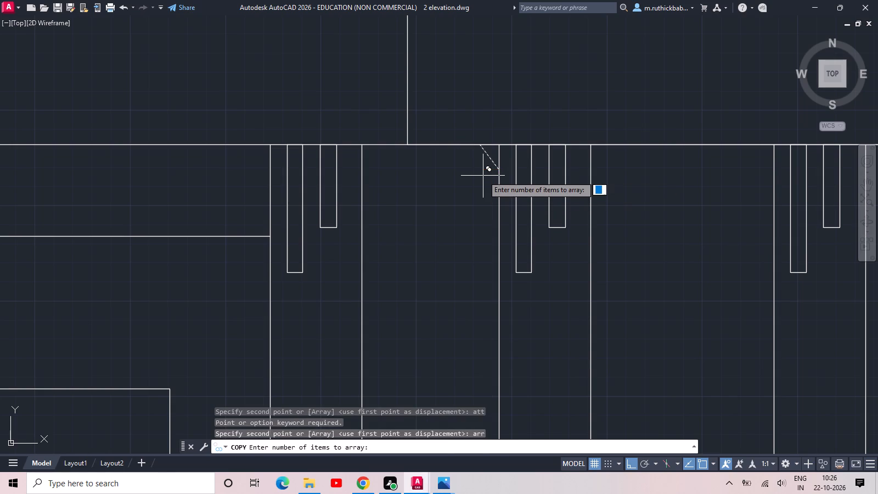
type("13")
key("space")
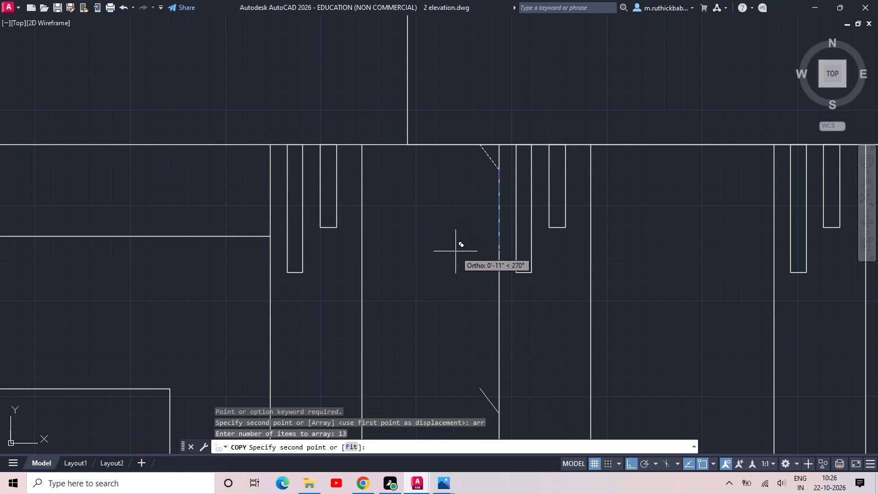
middle_click_drag(455, 251, 462, 237)
scroll(492, 140, "down", 1)
middle_click_drag(487, 206, 476, 143)
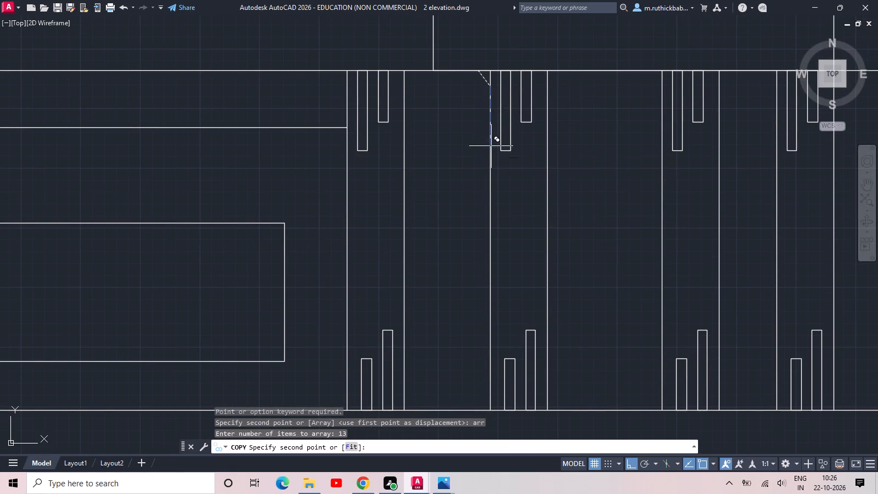
type("f")
key("space")
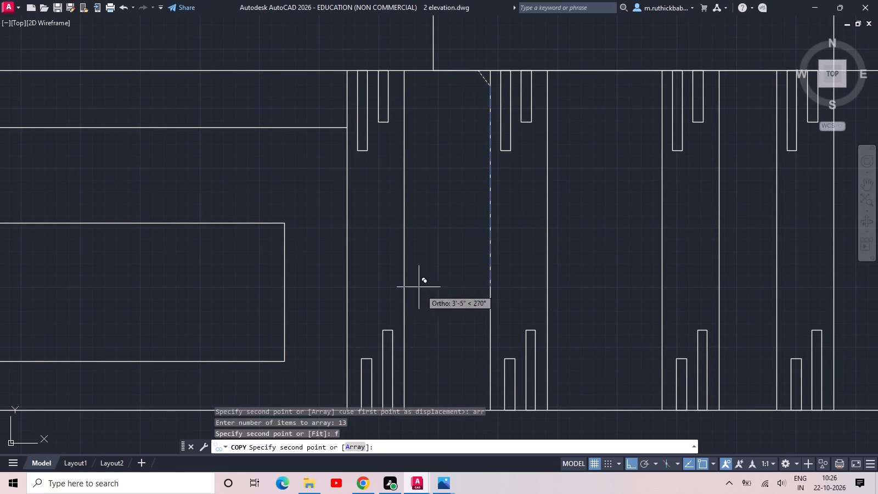
left_click(488, 409)
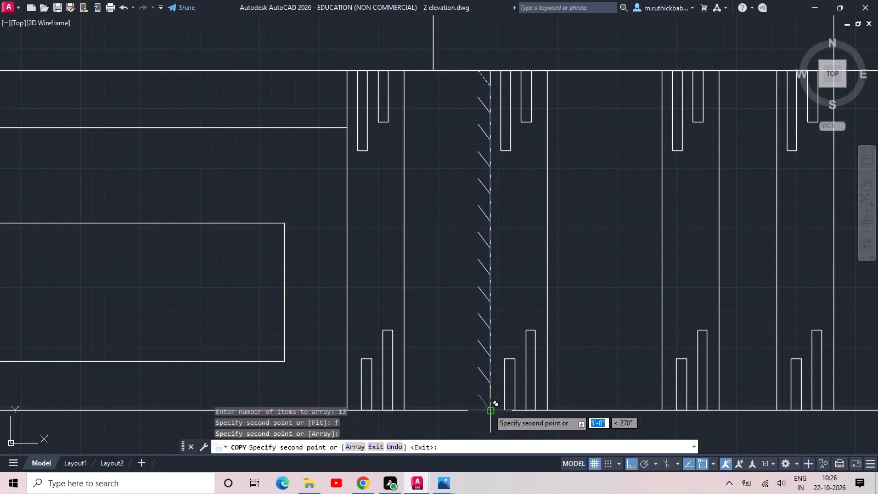
key("Escape")
Copy the column of 13 diagonal dashes leftward into three more columns, filling the gap between the first and second piers.
left_click(489, 78)
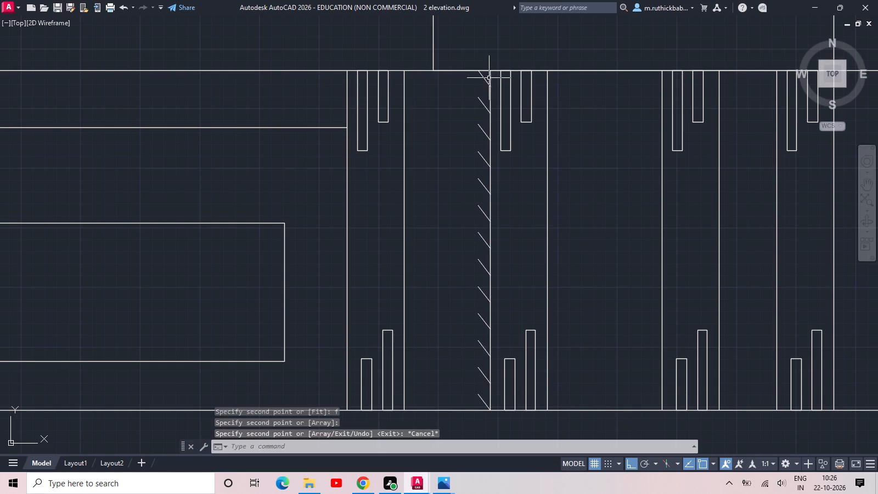
key("Escape")
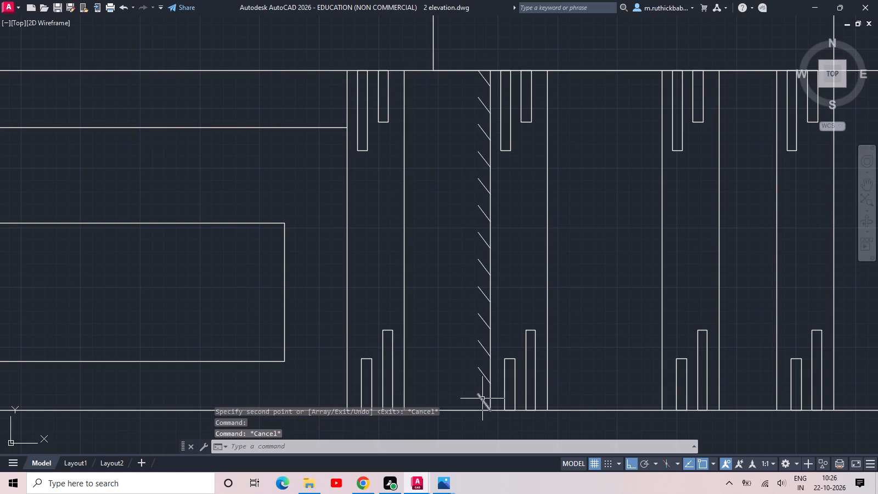
left_click(487, 75)
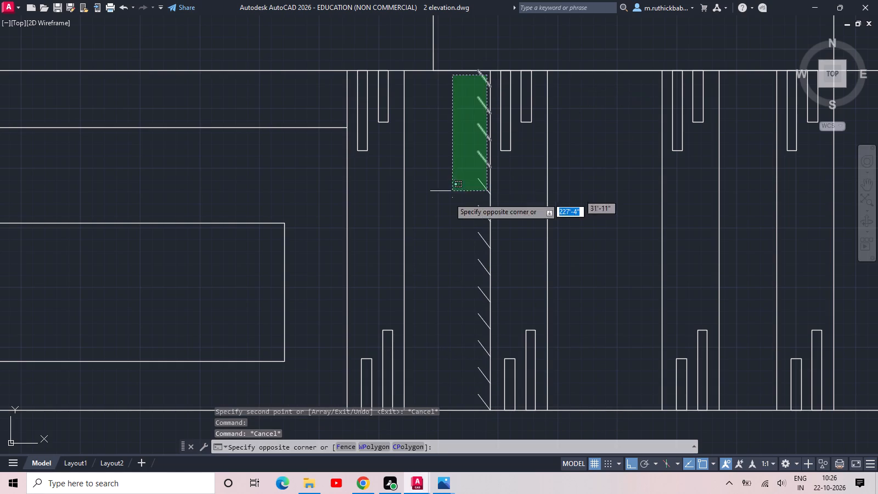
left_click(439, 407)
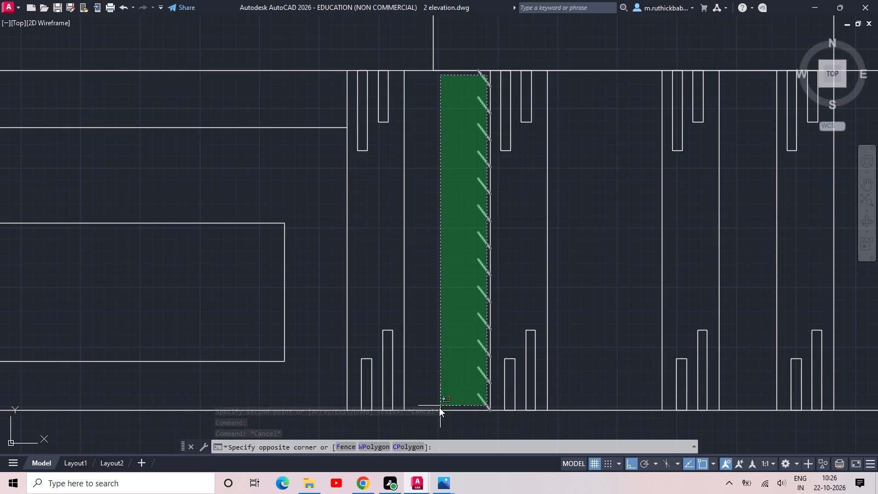
left_click(439, 407)
left_click(438, 395)
key("c")
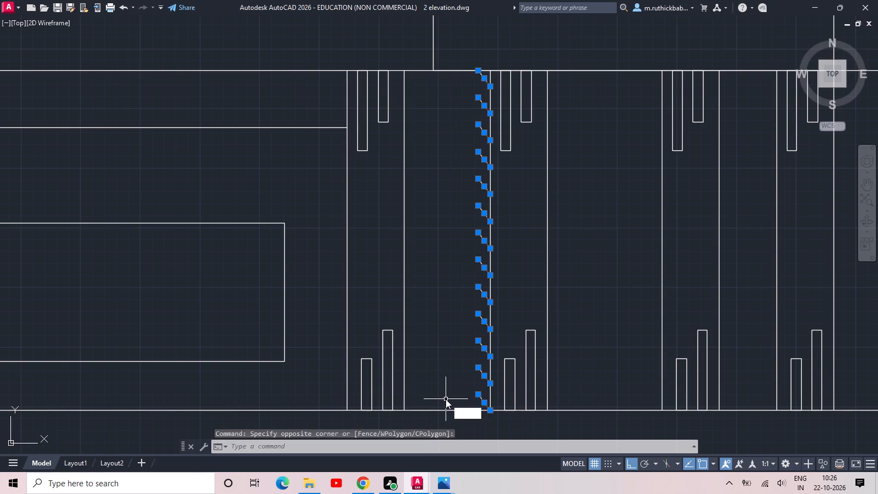
key("o")
key("space")
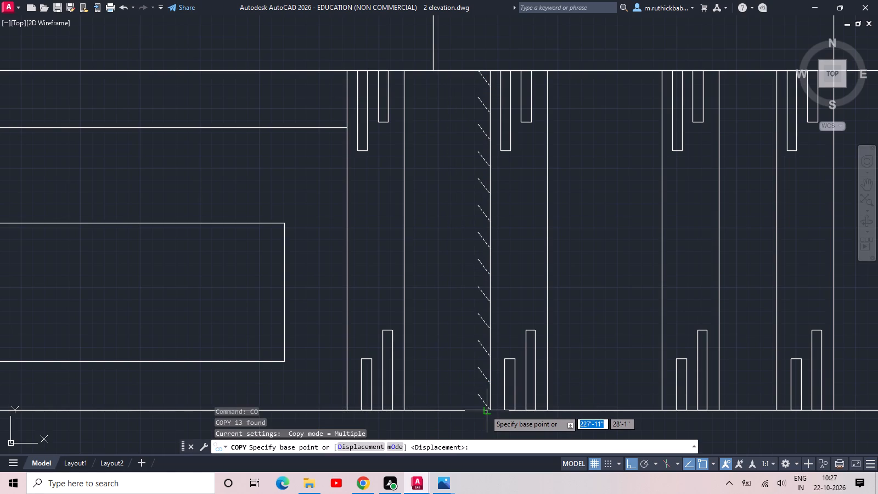
left_click(487, 409)
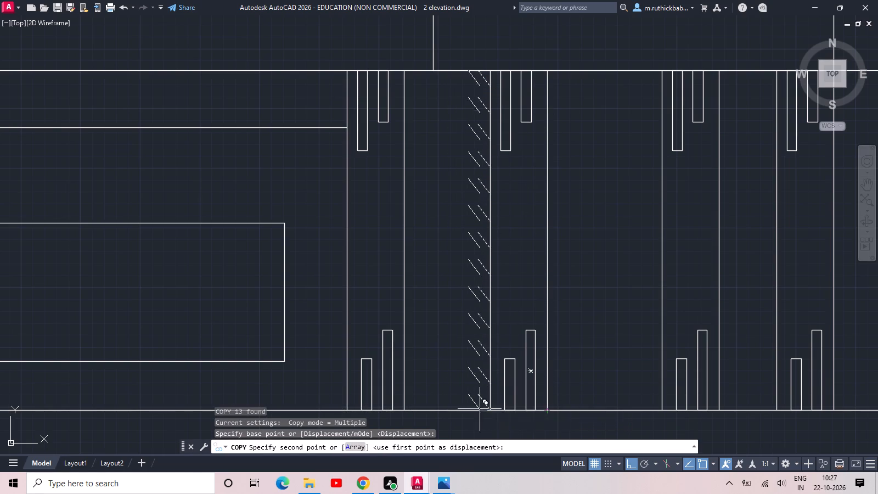
left_click(467, 409)
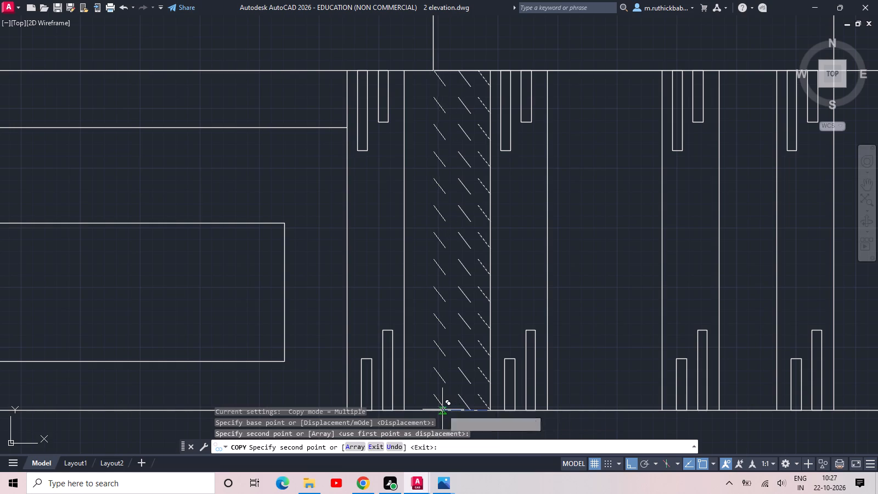
left_click(444, 409)
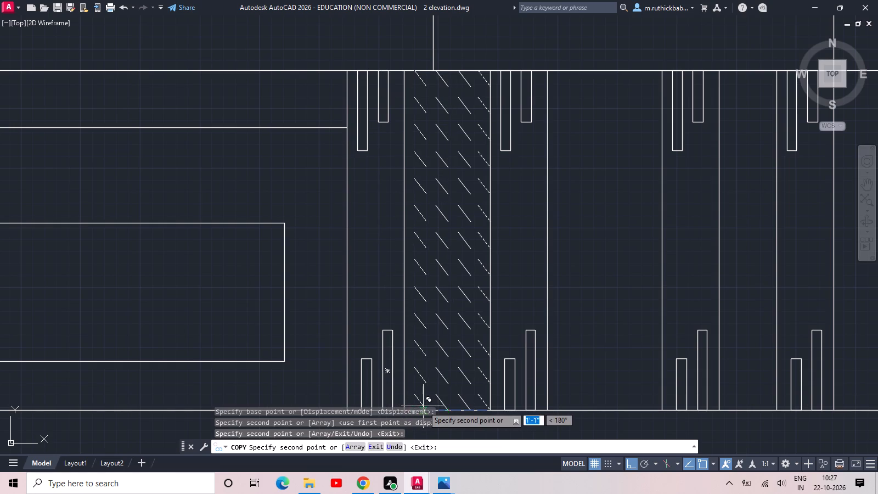
left_click(423, 408)
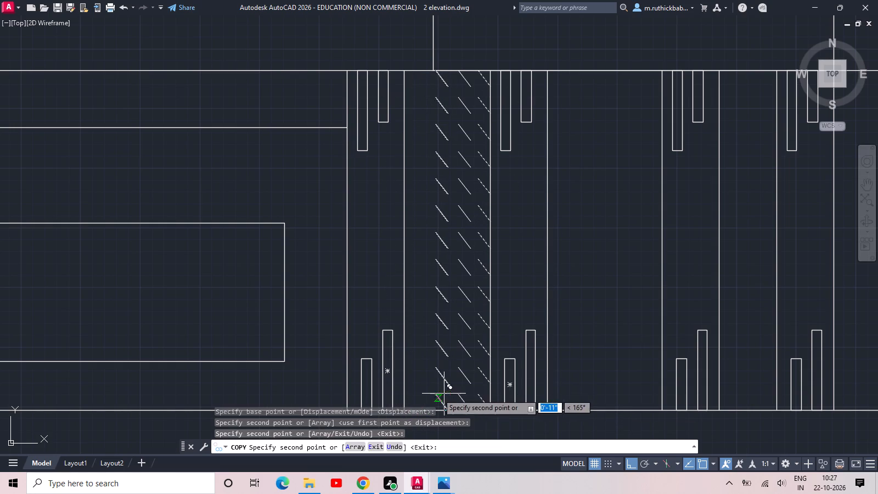
middle_click_drag(435, 394, 453, 358)
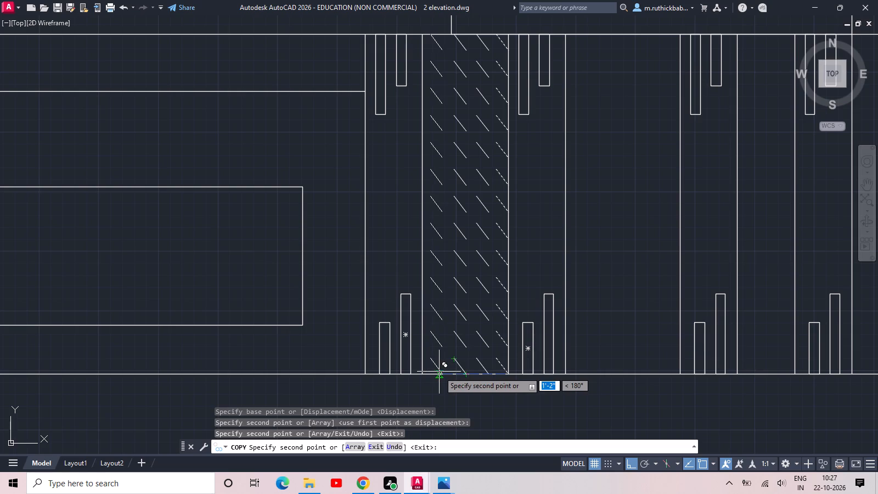
left_click(440, 372)
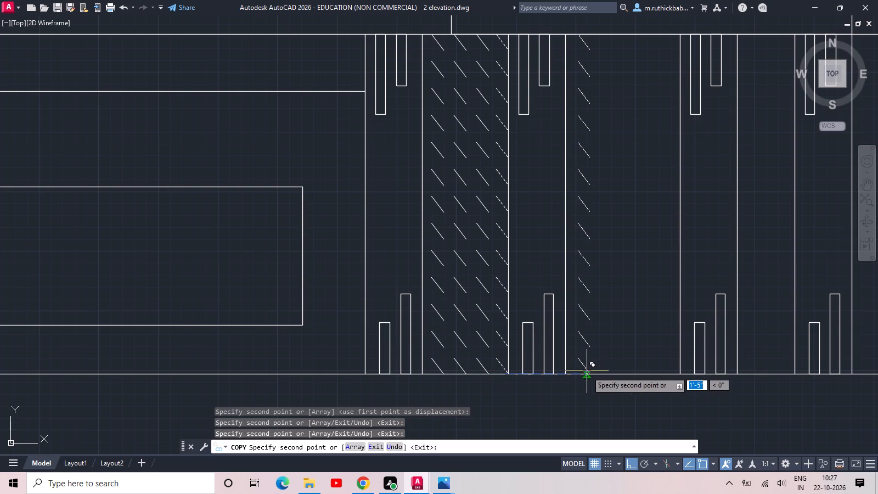
Place five more copies of the dash column across the gap between the second and third piers.
left_click(586, 372)
left_click(604, 371)
left_click(625, 371)
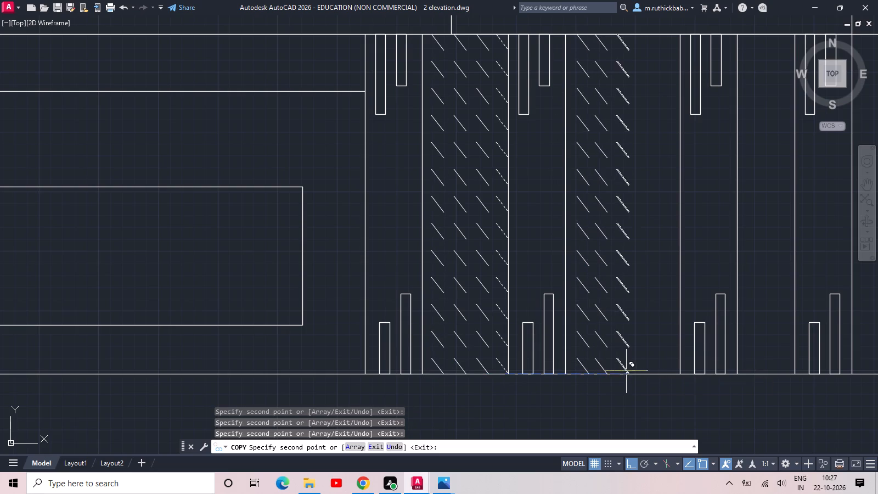
left_click(644, 372)
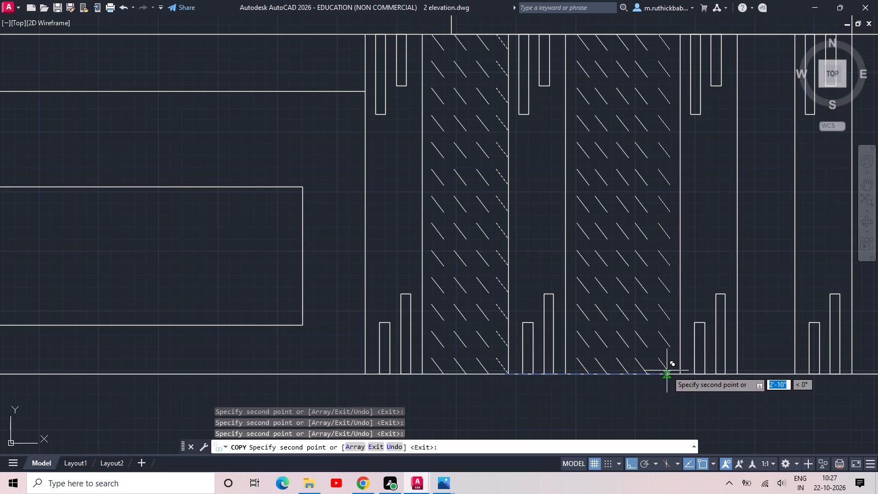
left_click(667, 370)
Place two copies of the dash column in each gap between the third and fourth and the fourth and fifth piers.
middle_click_drag(671, 370, 483, 376)
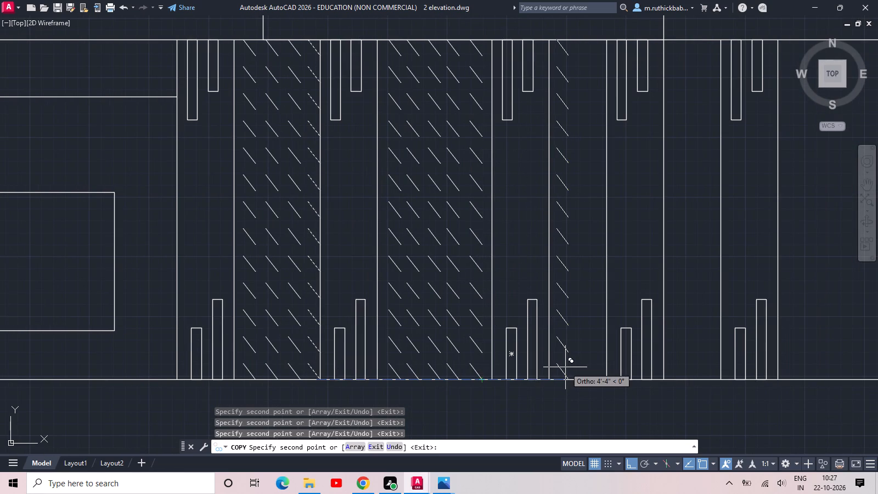
left_click(565, 367)
left_click(579, 367)
left_click(684, 366)
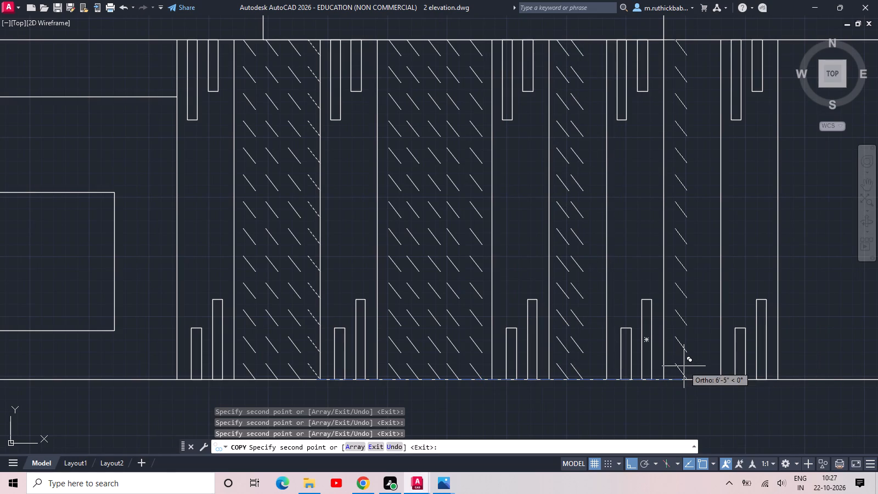
left_click(699, 364)
Place five more dash column copies across the gap between the fifth pier and the band's right end, and finish copying.
middle_click_drag(699, 364, 447, 382)
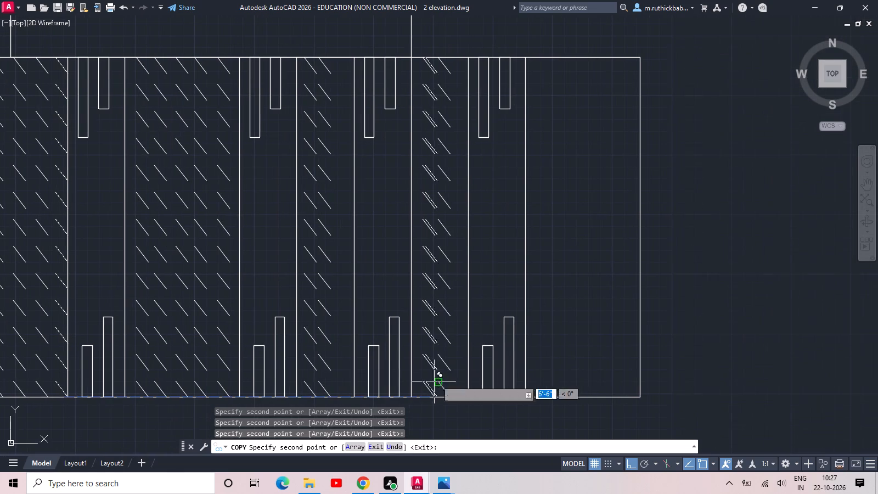
left_click(544, 383)
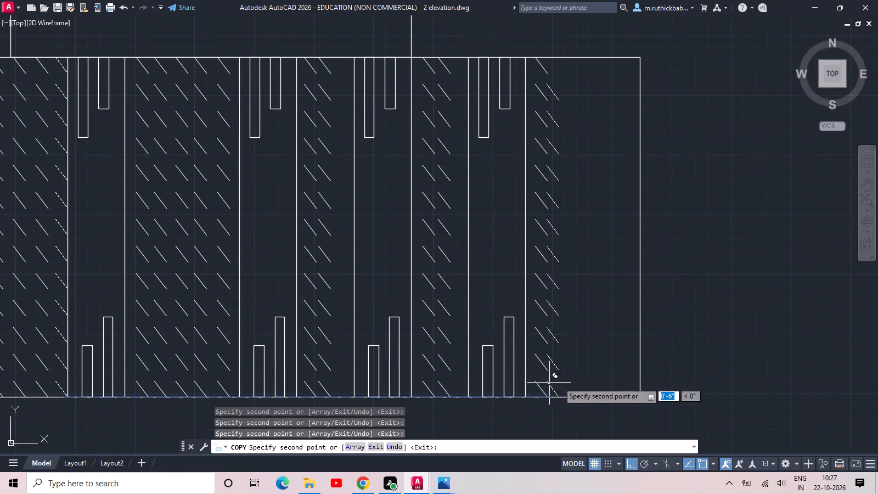
left_click(567, 380)
left_click(586, 381)
left_click(607, 379)
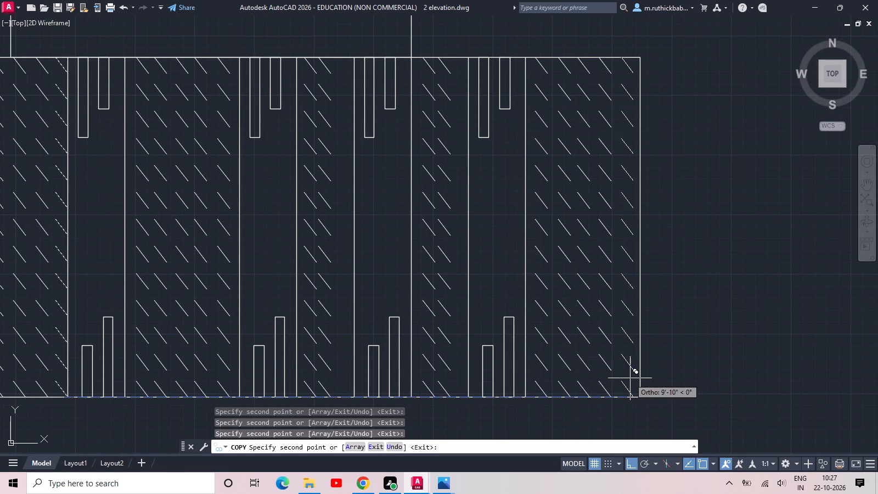
left_click(630, 378)
scroll(674, 364, "down", 1)
key("grave")
scroll(674, 360, "down", 1)
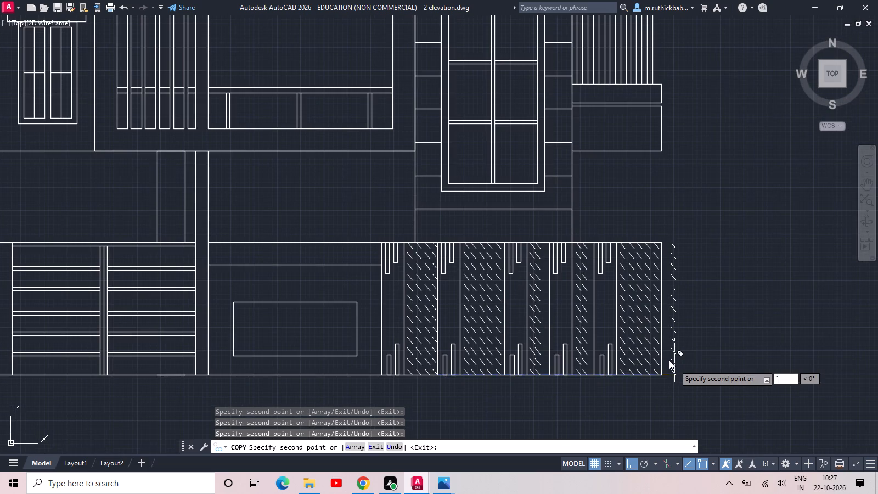
key("Escape")
key("Escape")
Save the drawing.
scroll(614, 366, "down", 1)
middle_click_drag(551, 375, 504, 362)
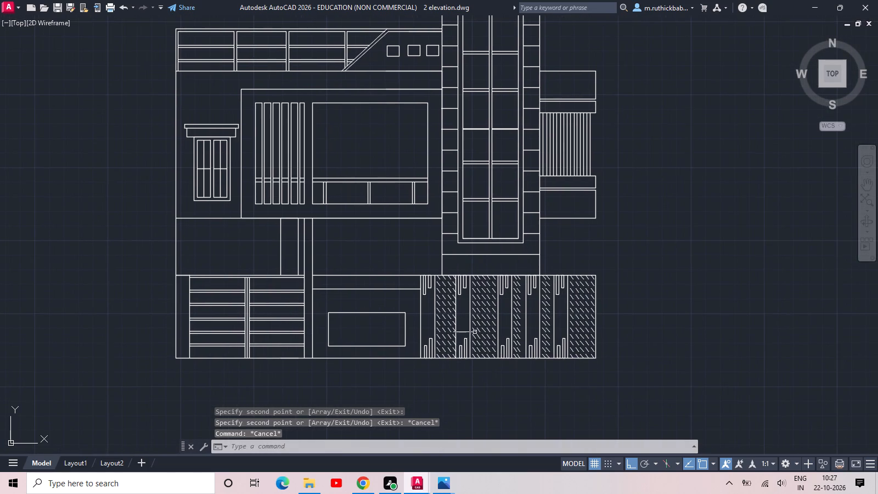
scroll(456, 316, "up", 2)
scroll(382, 306, "down", 1)
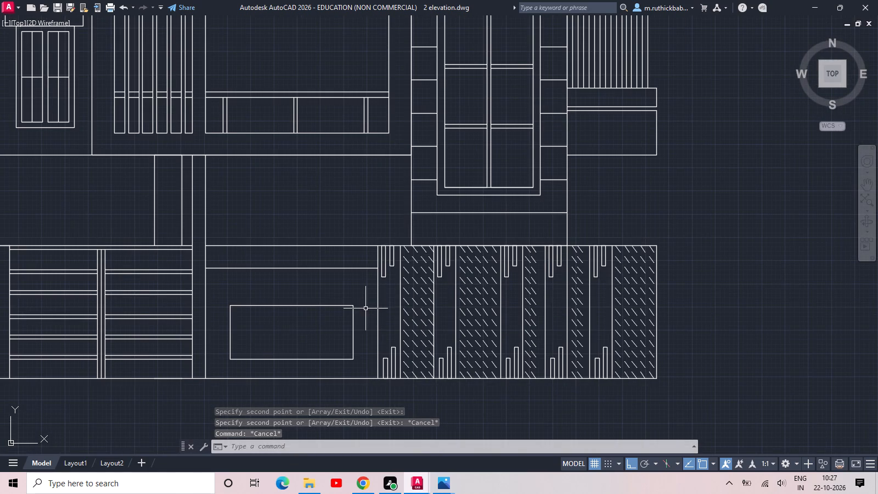
middle_click_drag(365, 308, 404, 317)
key("ctrl+s")
key("ctrl+s")
Draw a rectangle standing on the bottom band's top line, in the wall just left of the tall window tower.
scroll(405, 328, "down", 1)
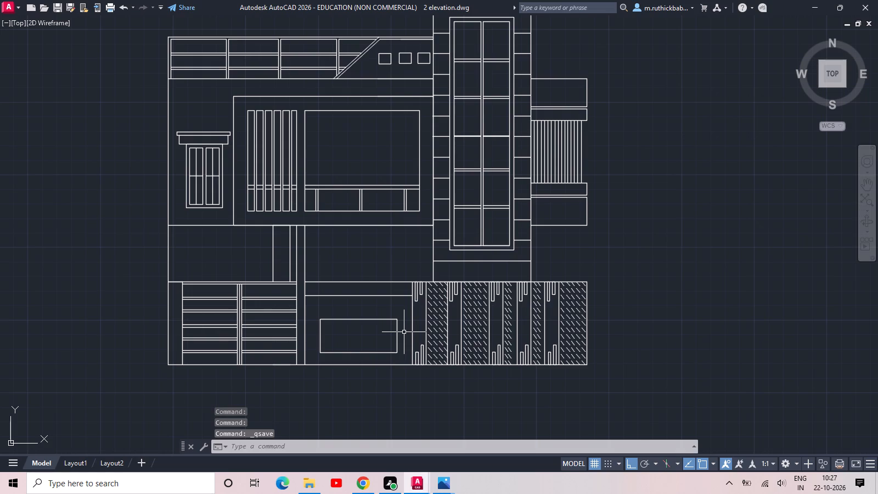
type("rec")
key("space")
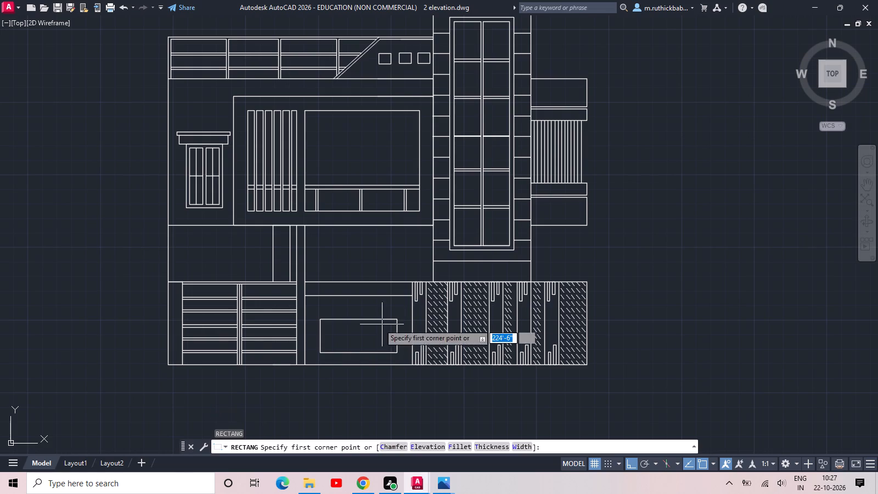
scroll(357, 282, "up", 1)
left_click(385, 233)
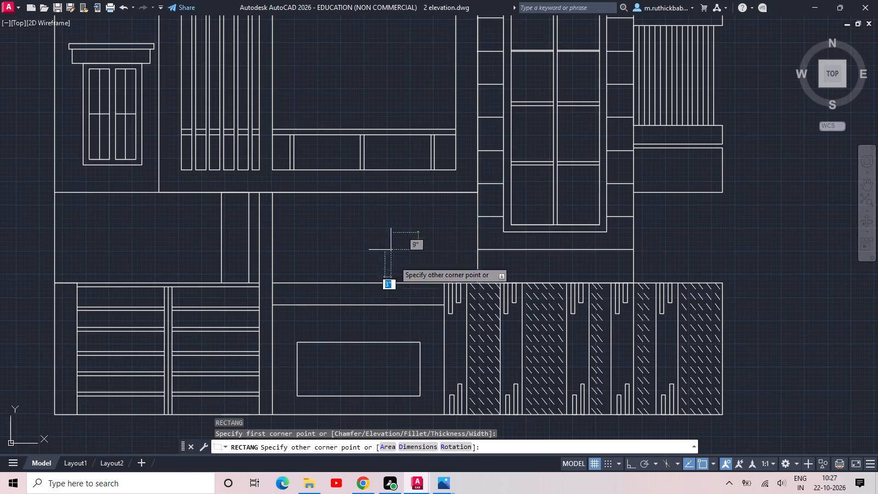
left_click(465, 283)
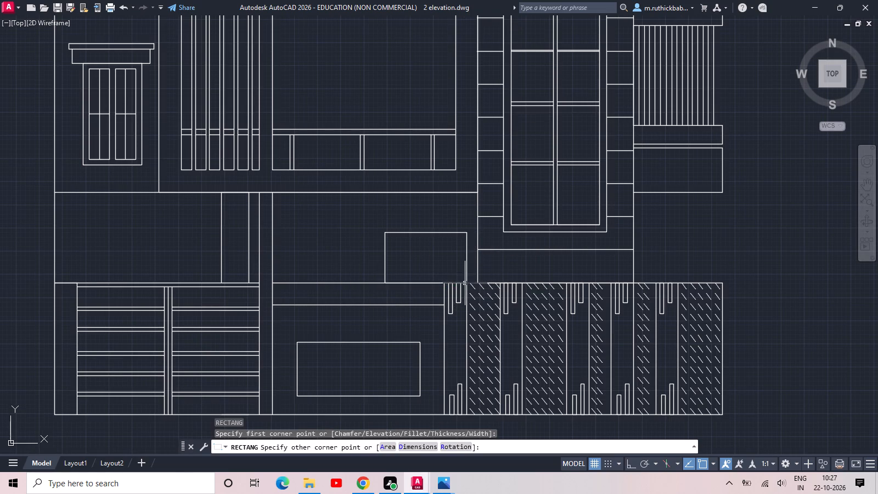
key("Escape")
Offset the new rectangle 5" inward.
key("o")
type("ff")
key("space")
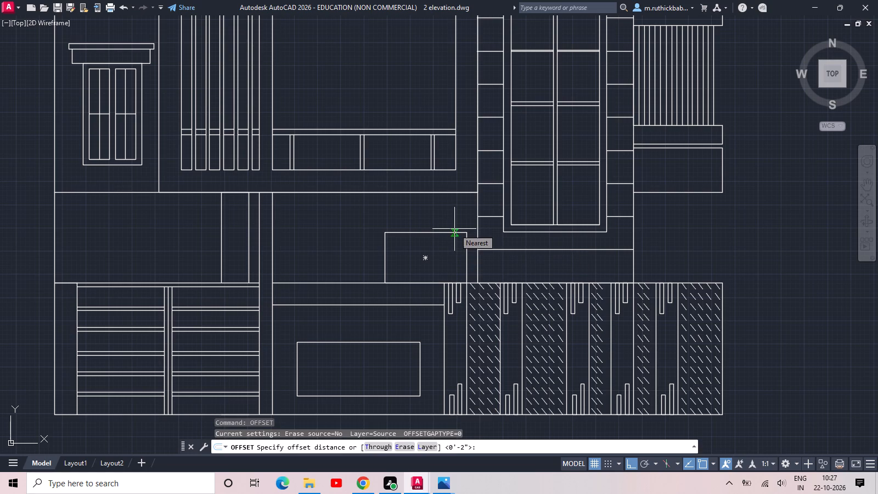
type("5")
key("space")
left_click(453, 233)
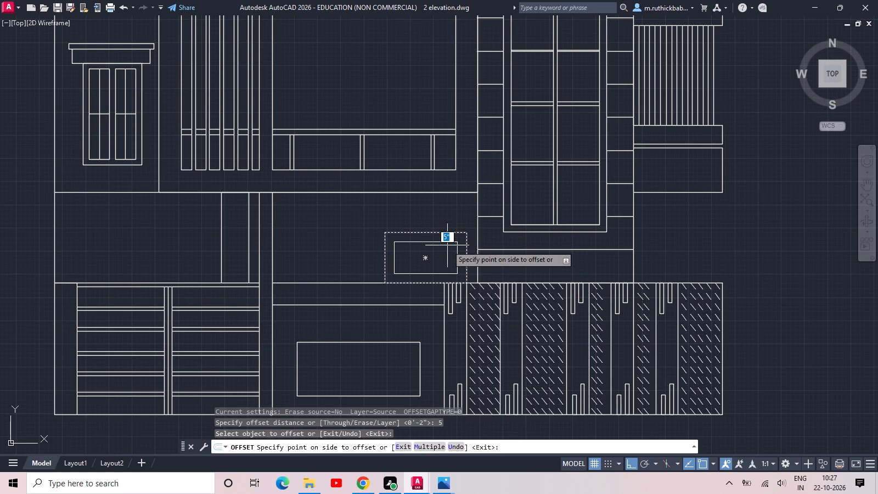
left_click(447, 245)
key("Escape")
Trim away the inner rectangle's bottom edge and extend its two sides down to the band's top line.
type("tr")
key("space")
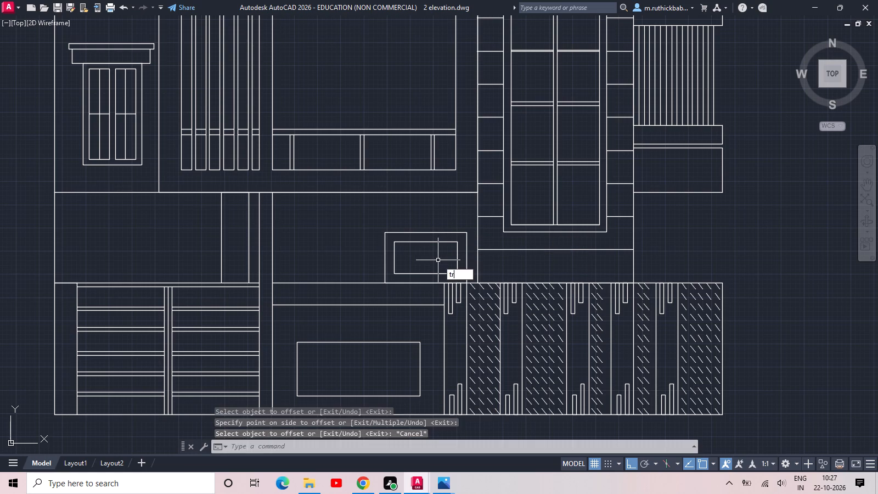
left_click(435, 277)
left_click(435, 262)
key("Escape")
type("ex")
key("space")
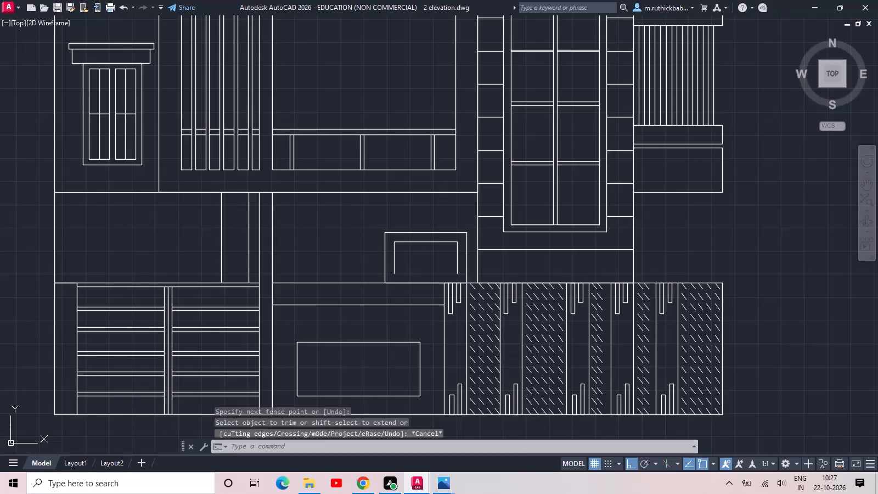
key("space")
left_click(392, 265)
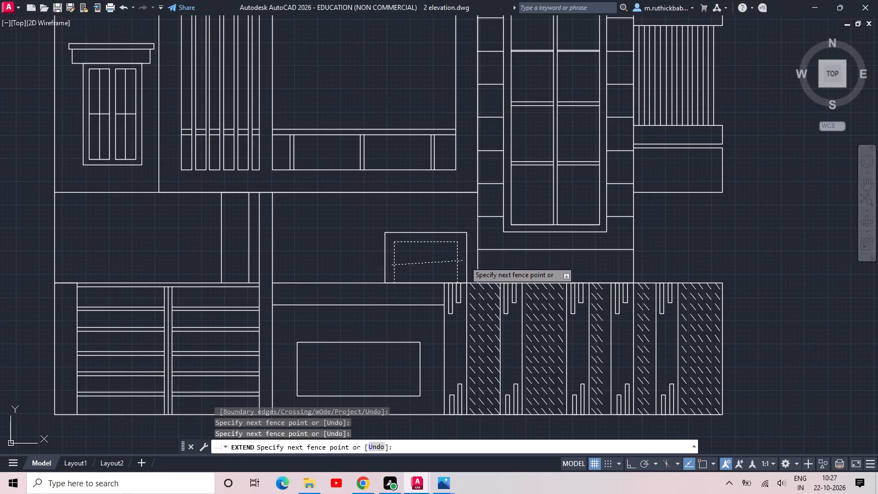
left_click(464, 261)
key("Escape")
Copy the double frame leftward along the band's top line so that it overlaps the narrow column.
key("c")
type("o")
key("space")
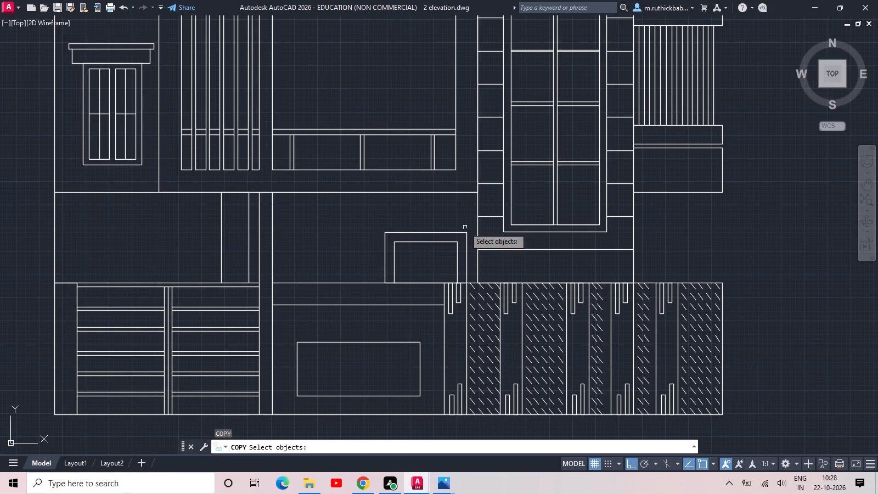
left_click(466, 222)
left_click(427, 268)
key("space")
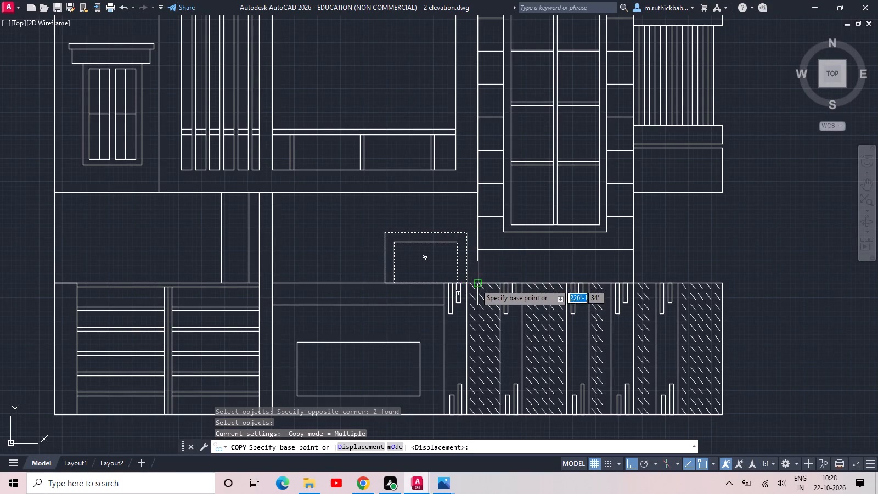
left_click(464, 282)
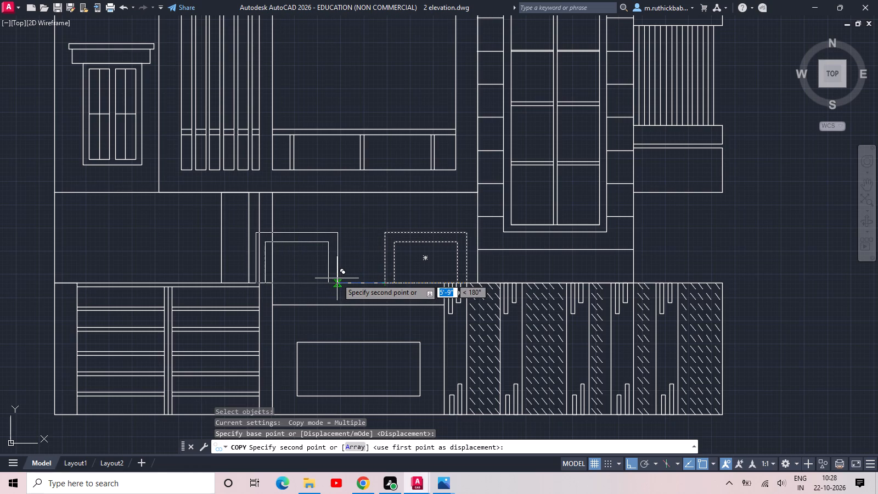
left_click(331, 277)
key("Escape")
Trim the parts of the copied frame that cross the narrow column, so the frame begins at the column's right edge.
scroll(275, 255, "up", 2)
type("tr")
key("space")
key("space")
left_click_drag(228, 245, 228, 239)
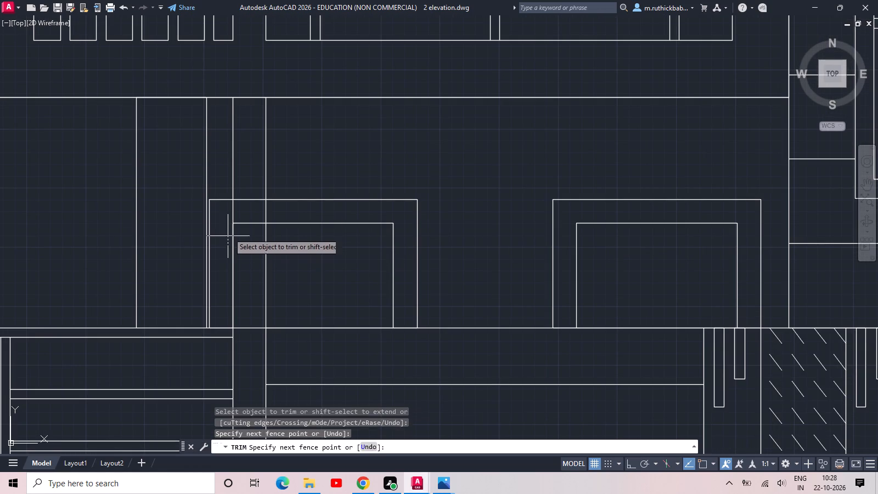
left_click(217, 179)
left_click(209, 222)
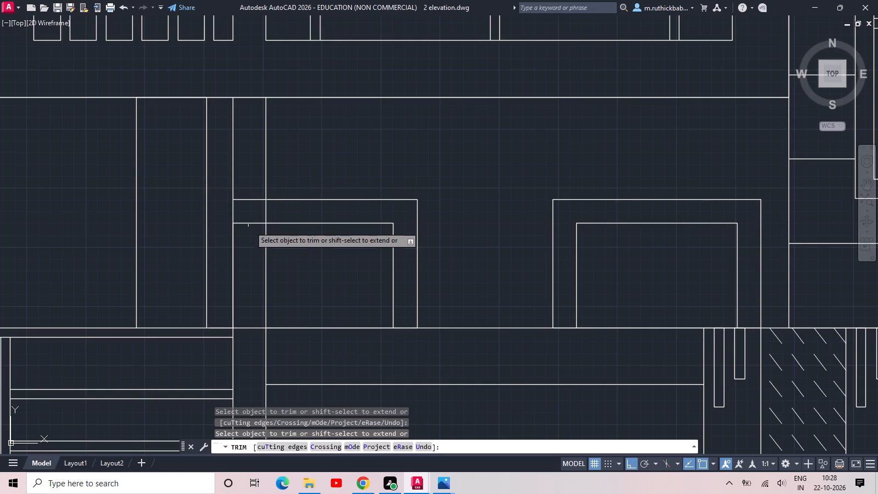
left_click_drag(256, 235, 256, 229)
left_click(253, 169)
scroll(274, 177, "down", 1)
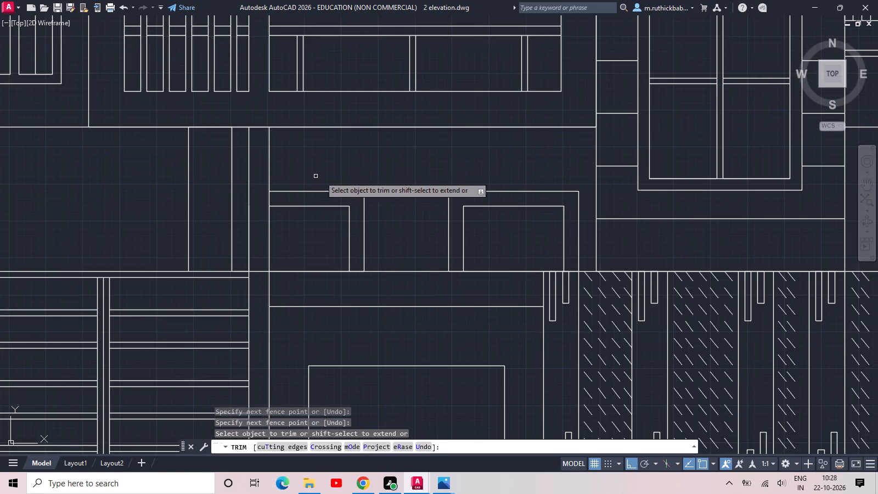
key("Escape")
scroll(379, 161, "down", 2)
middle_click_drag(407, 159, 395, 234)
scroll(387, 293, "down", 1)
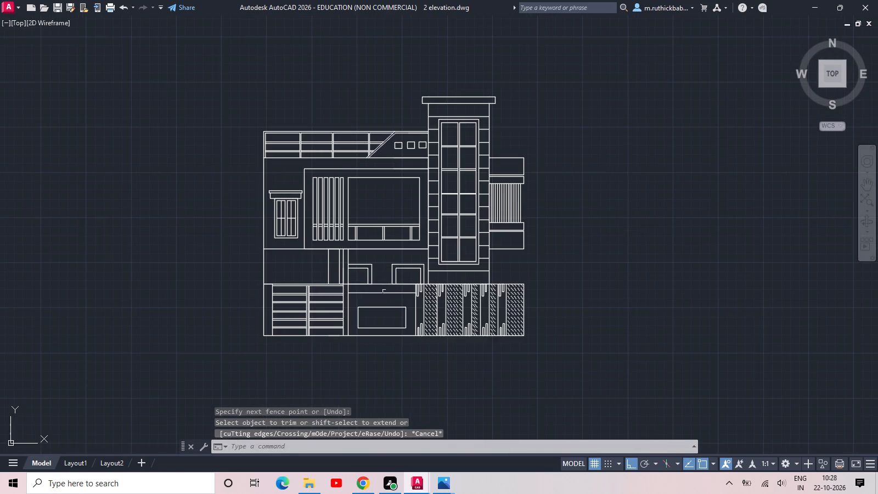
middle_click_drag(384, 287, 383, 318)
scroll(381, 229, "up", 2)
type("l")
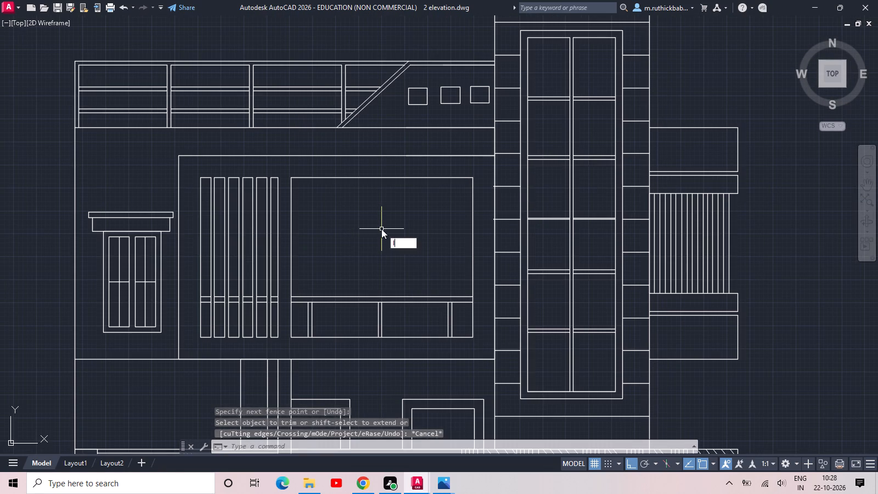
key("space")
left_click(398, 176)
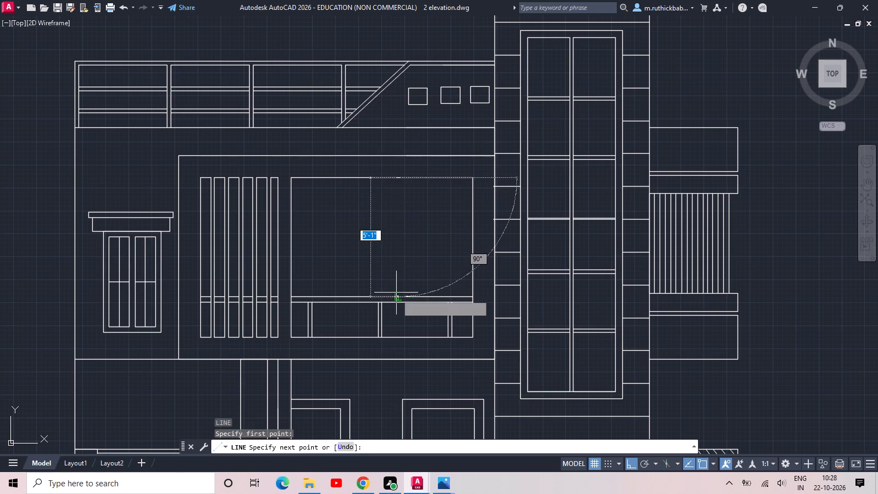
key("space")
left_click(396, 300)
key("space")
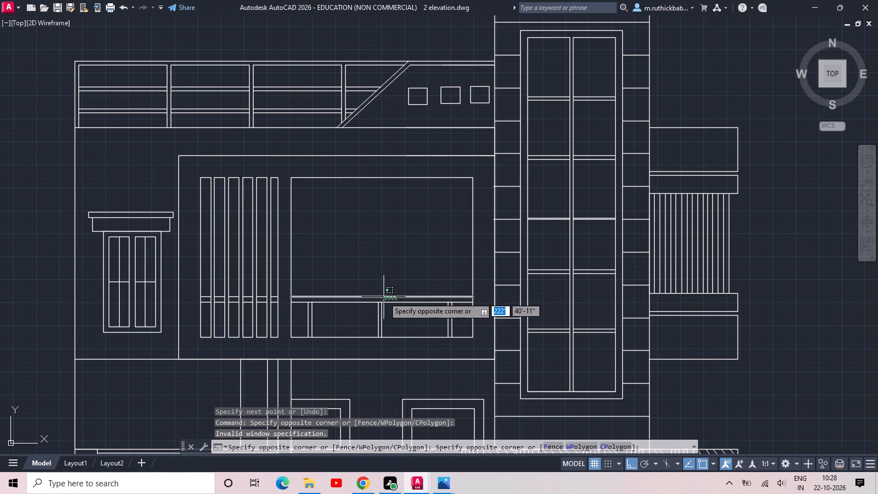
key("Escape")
Draw a vertical line from the balcony railing's top line up to the opening's top edge, slightly right of centre.
key("space")
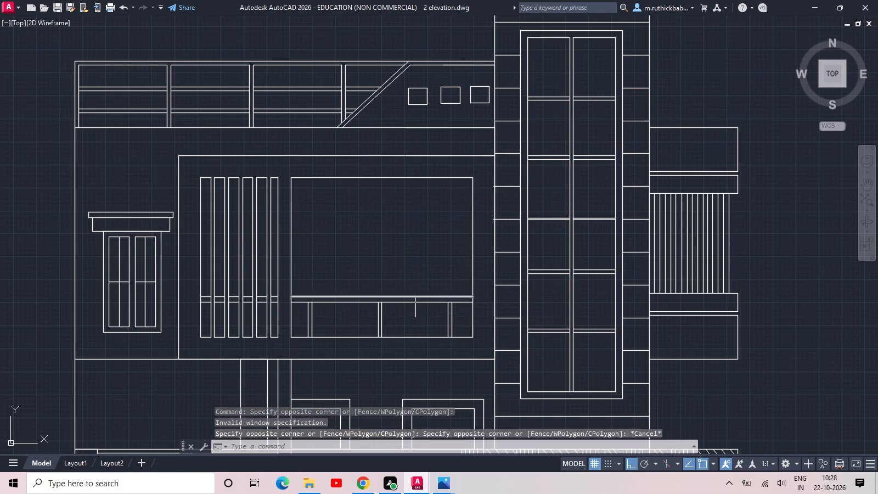
left_click(390, 296)
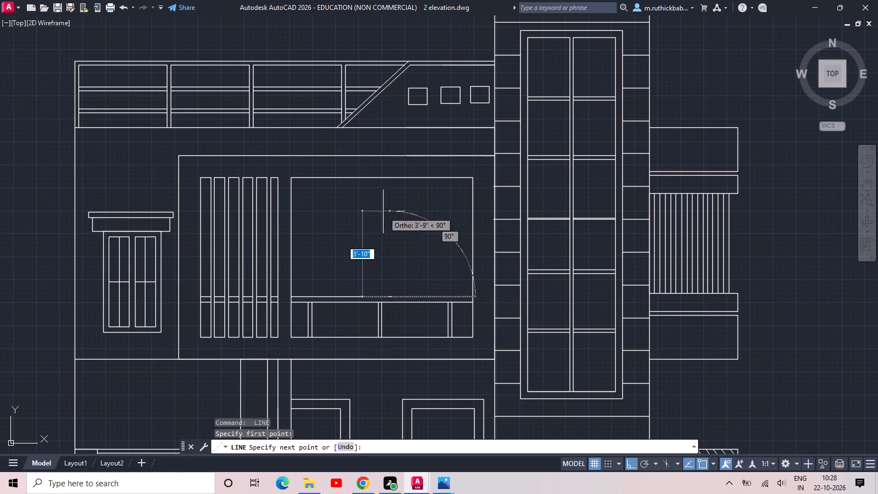
left_click(391, 178)
key("space")
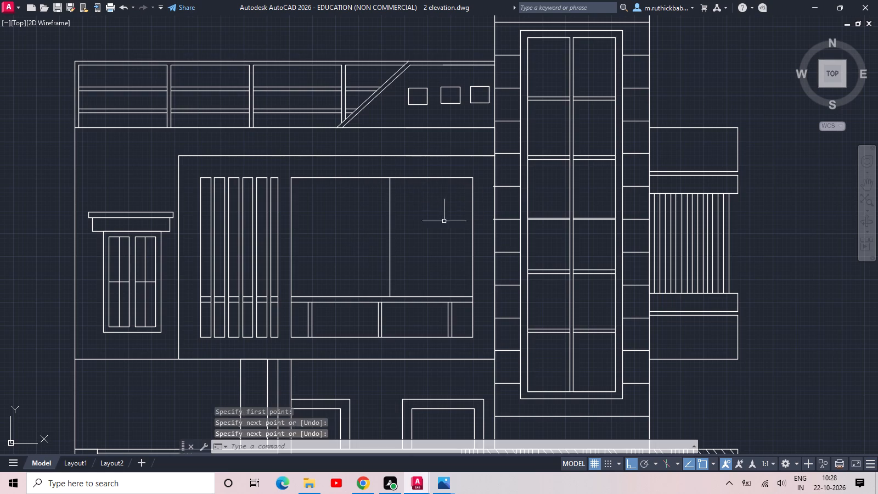
Draw a door rectangle about 2'-3" by 5'-8" from the vertical line down to the balcony opening's bottom edge.
type("rec")
key("space")
left_click(390, 207)
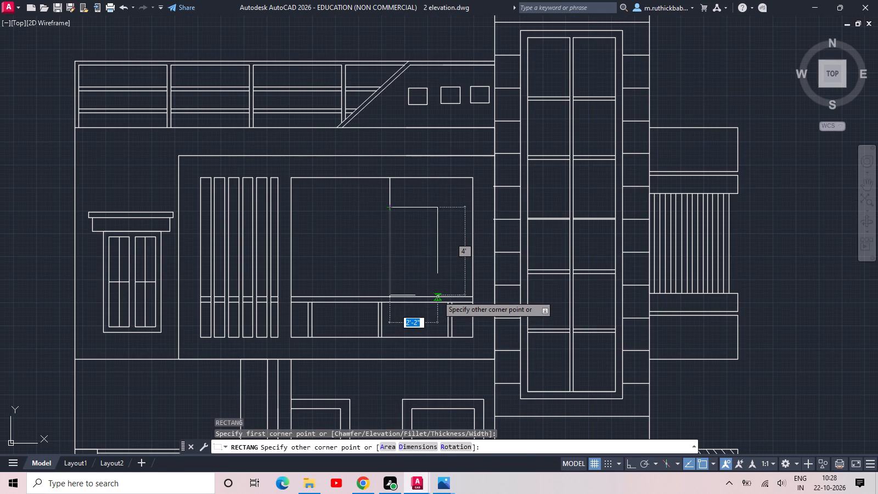
left_click(440, 338)
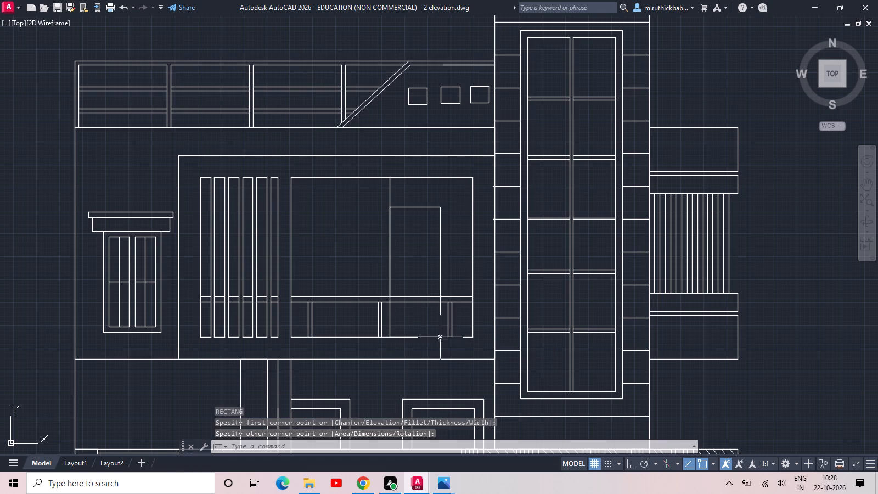
key("1")
key("Escape")
key("Escape")
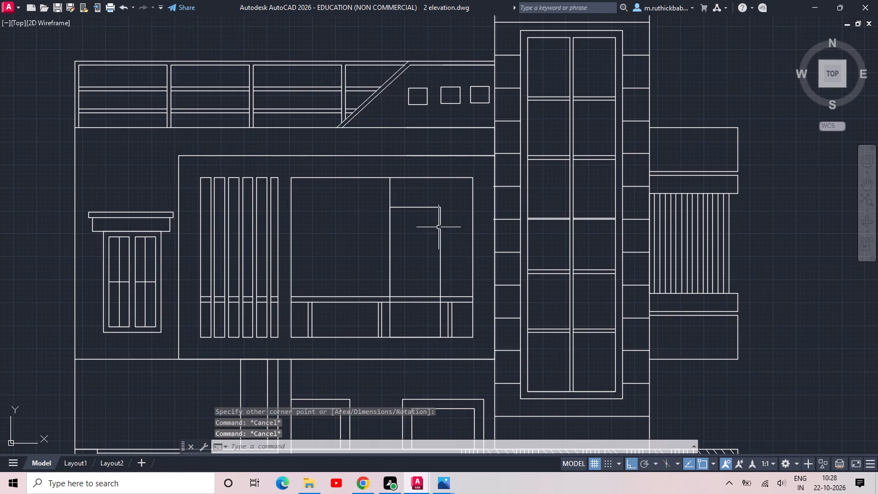
Offset the balcony door rectangle 5" outward.
type("off 5")
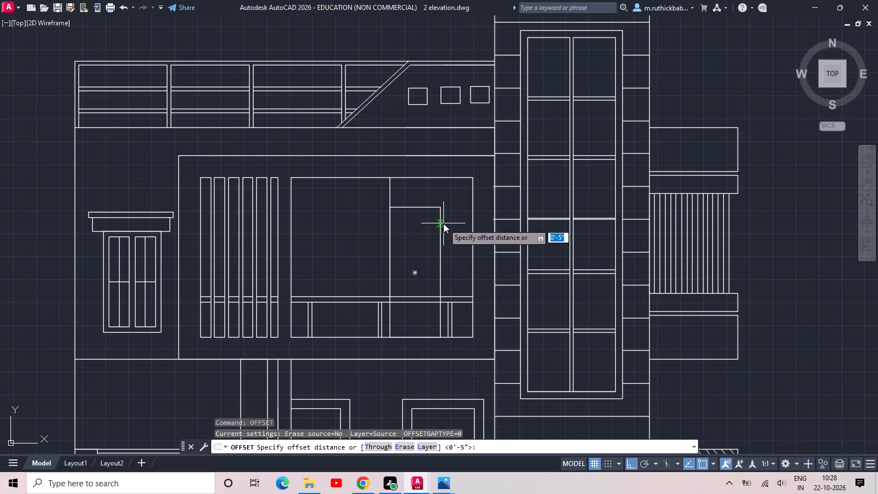
key("space")
left_click(433, 207)
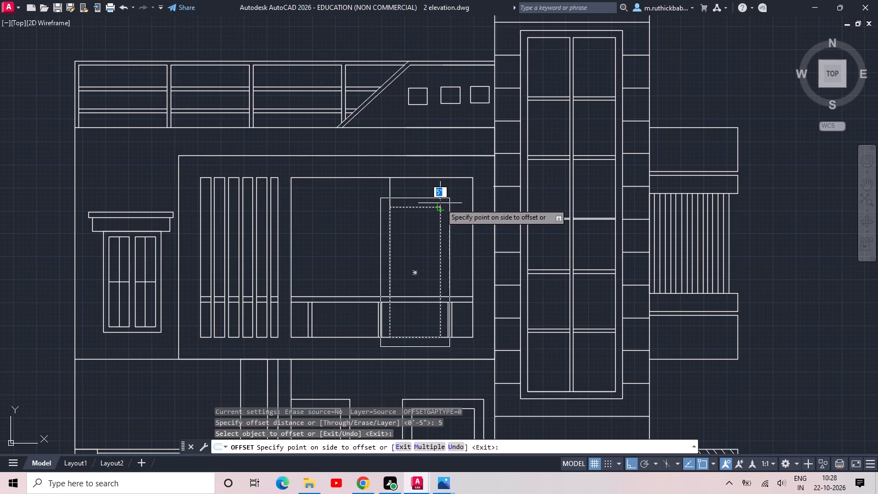
left_click(440, 203)
key("Escape")
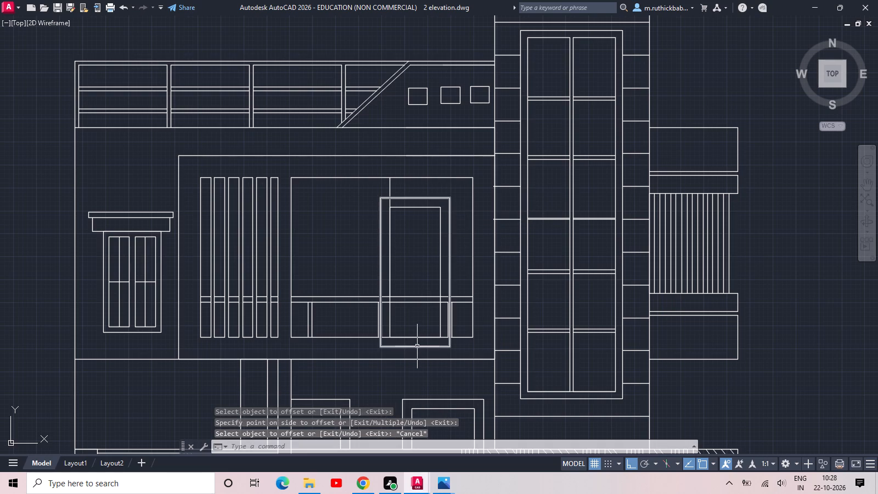
Explode the outer door frame rectangle and delete its left and bottom edges.
left_click(417, 346)
type("x")
key("space")
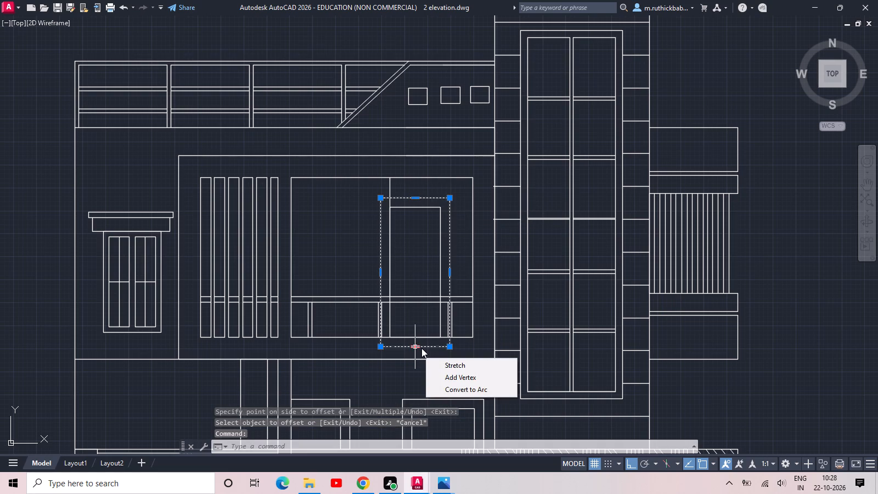
key("space")
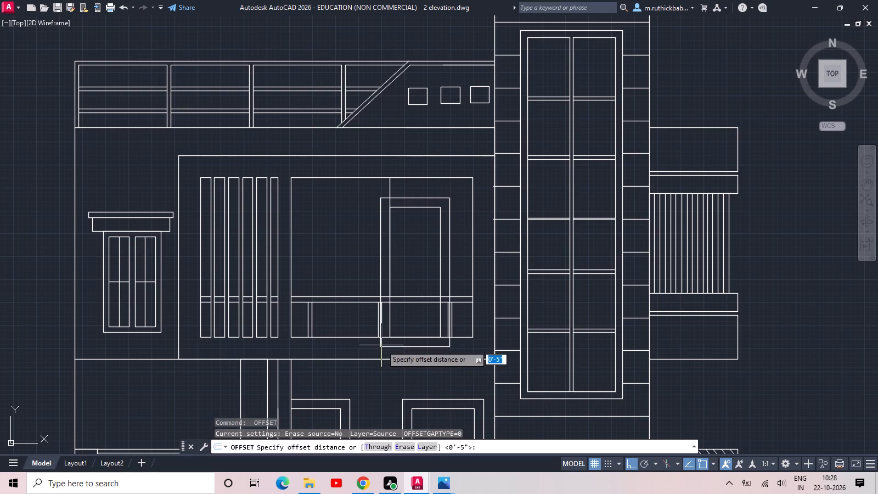
left_click(396, 342)
key("Escape")
key("Escape")
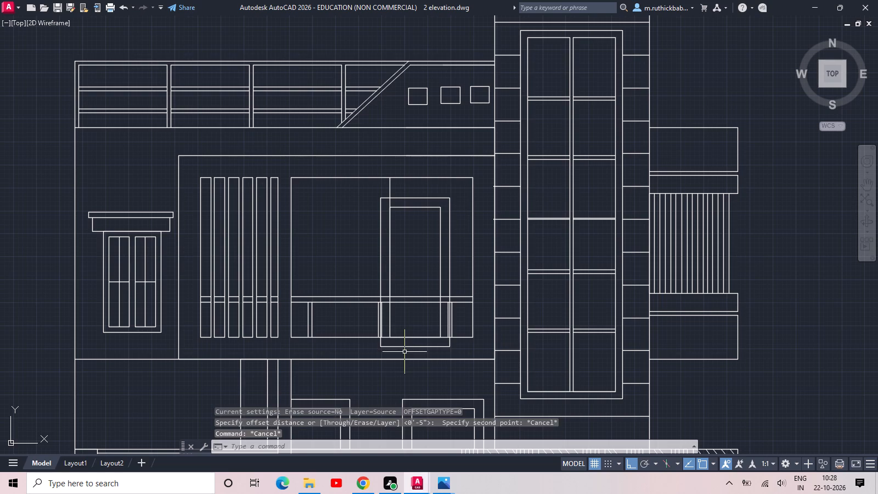
left_click(404, 346)
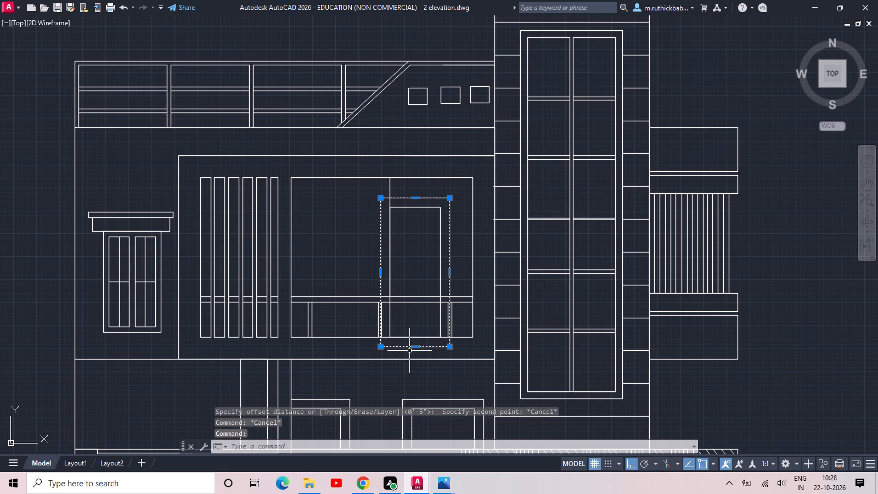
type("x")
key("space")
left_click(409, 344)
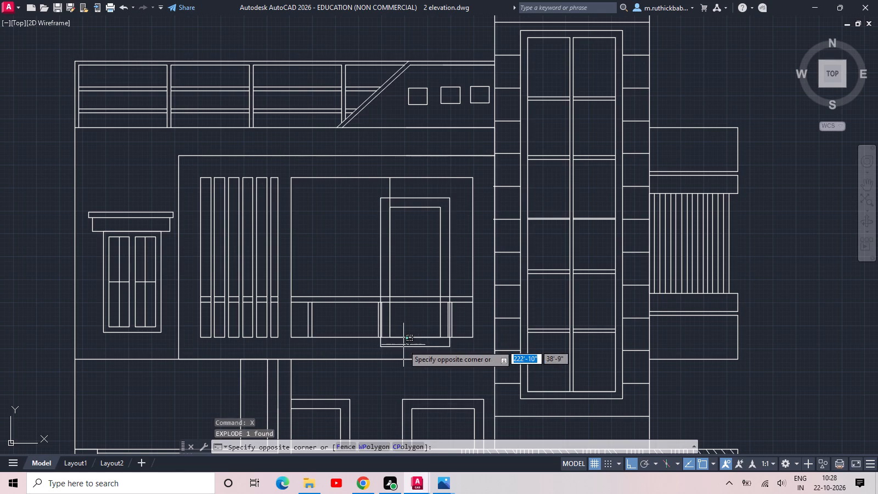
left_click(393, 352)
left_click(382, 342)
left_click(370, 345)
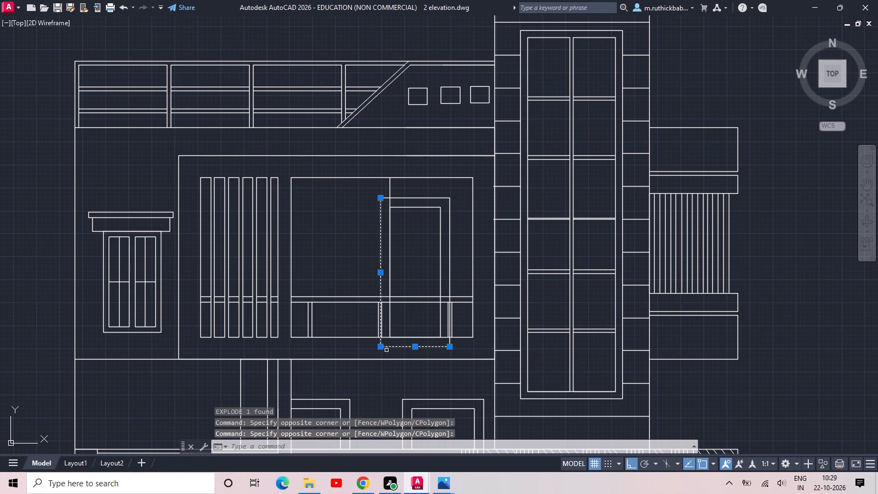
key("Delete")
Trim the outer door frame's ends that overhang the vertical line and the balcony opening's bottom edge.
scroll(458, 335, "up", 2)
scroll(453, 335, "down", 1)
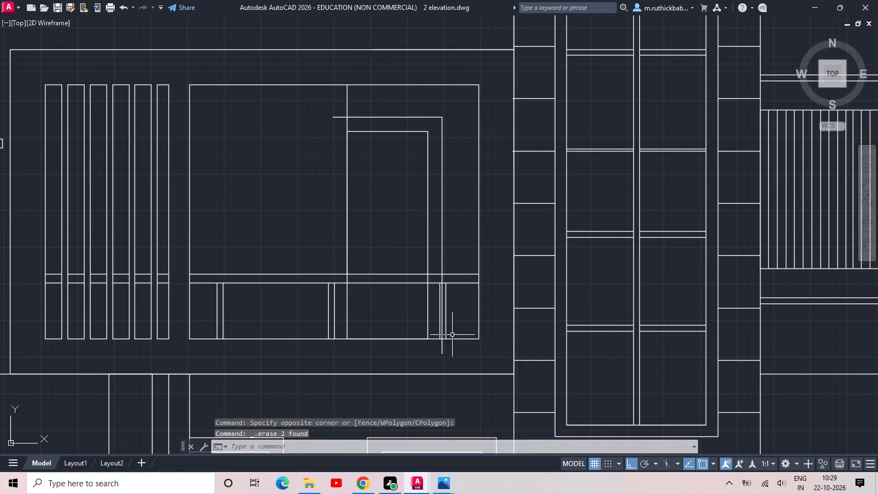
type("tr")
key("space")
key("space")
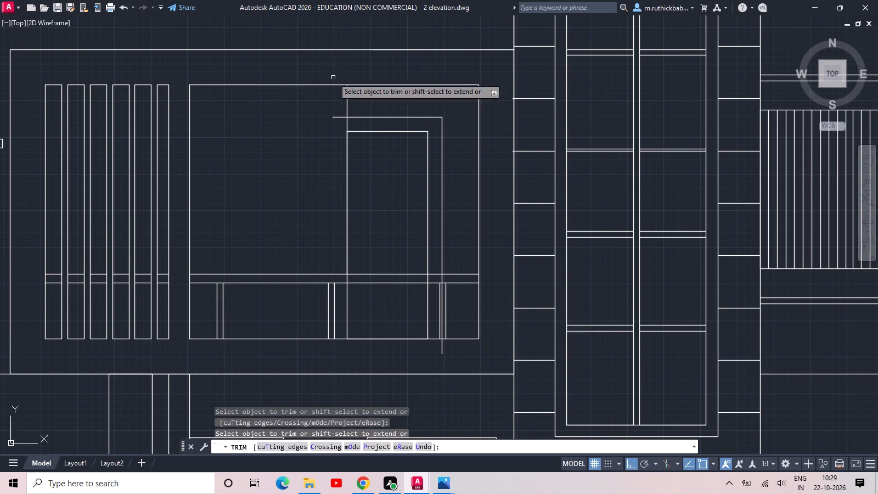
left_click(339, 117)
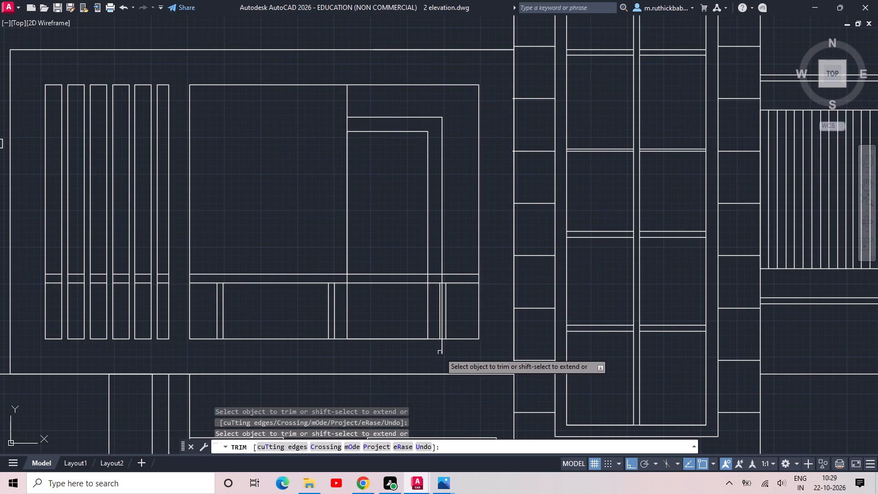
left_click(442, 351)
Trim the outer frame line below the railing, and the frame and door edges between the two rail lines.
scroll(445, 339, "up", 3)
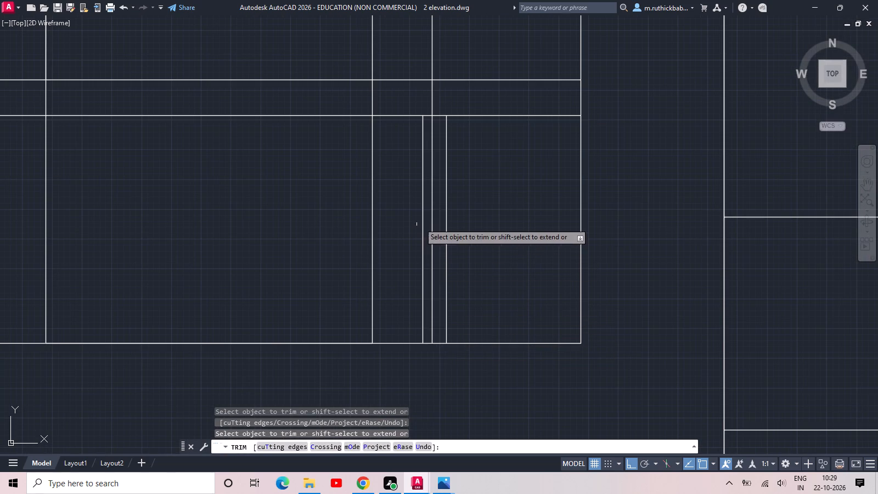
left_click(431, 177)
left_click_drag(446, 102, 436, 100)
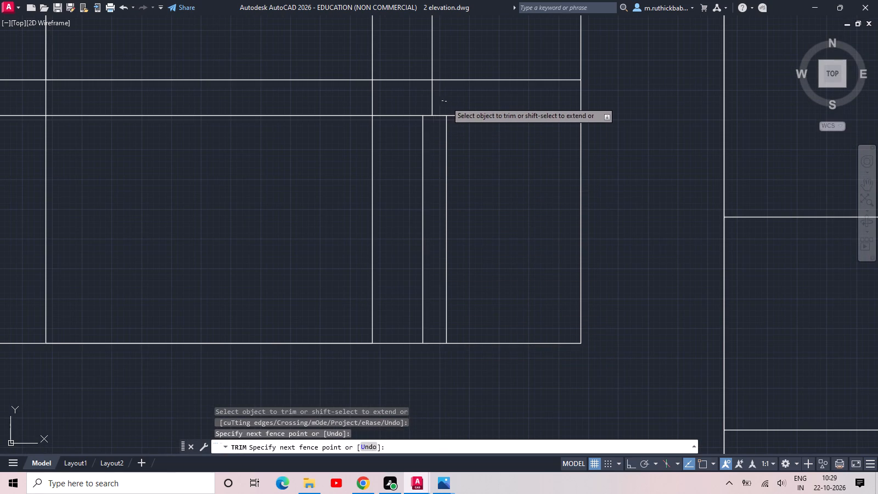
left_click(353, 104)
scroll(368, 167, "down", 3)
middle_click_drag(299, 200, 373, 244)
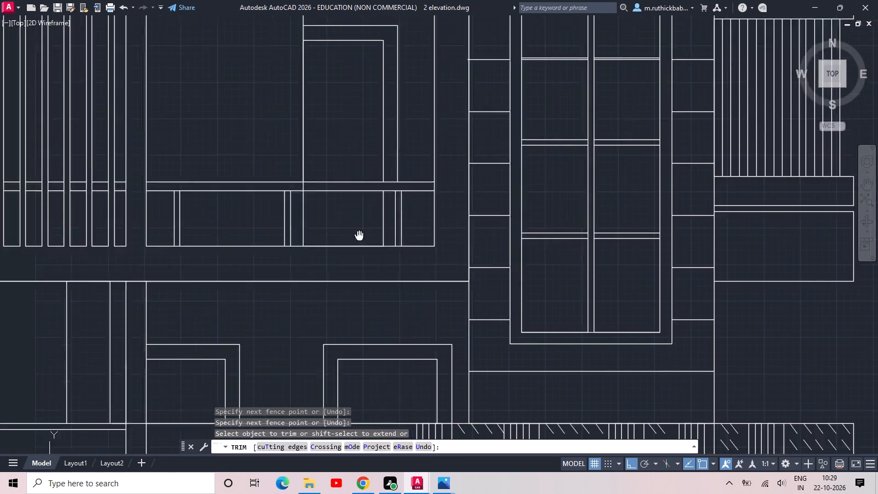
middle_click_drag(373, 244, 431, 267)
scroll(432, 268, "down", 1)
key("Escape")
key("Escape")
Draw a window rectangle in the balcony opening, left of the door, with its bottom edge on the railing's top line.
middle_click_drag(364, 197, 412, 237)
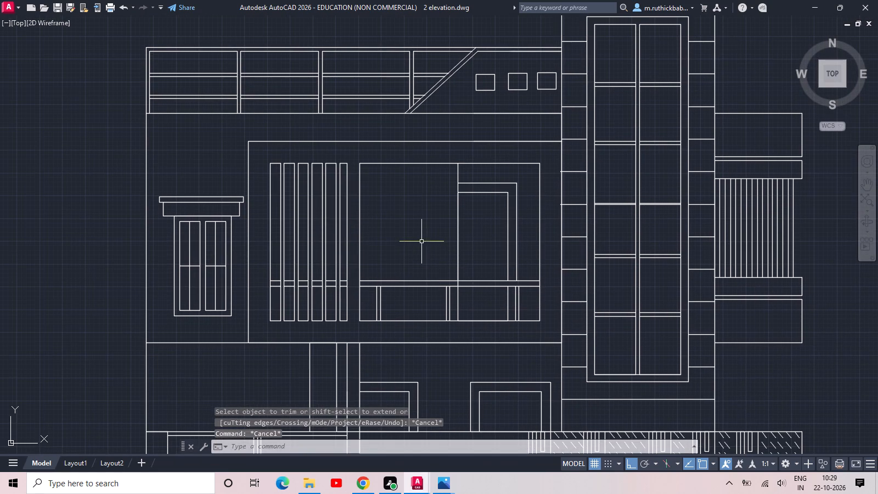
key("r")
key("e")
key("c")
key("space")
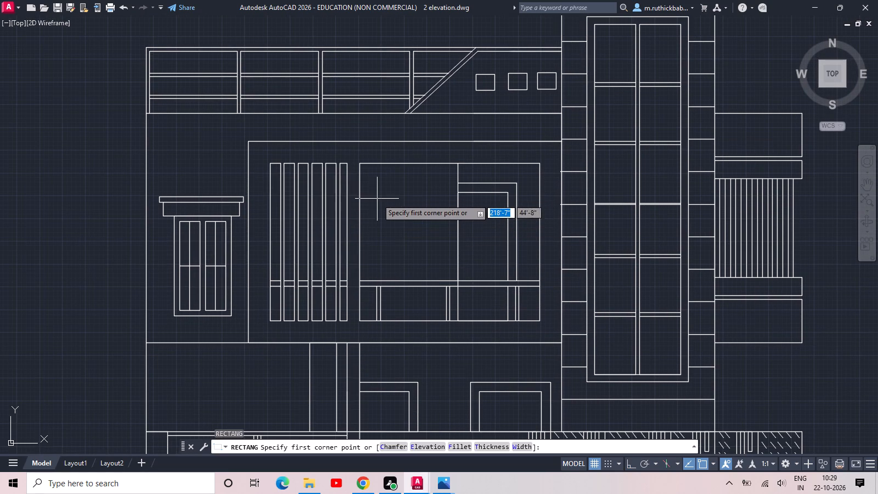
left_click(377, 192)
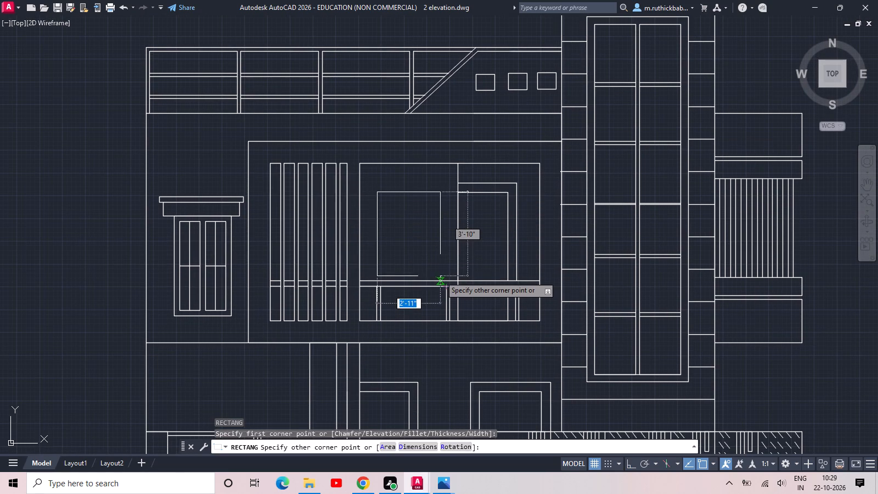
left_click(444, 280)
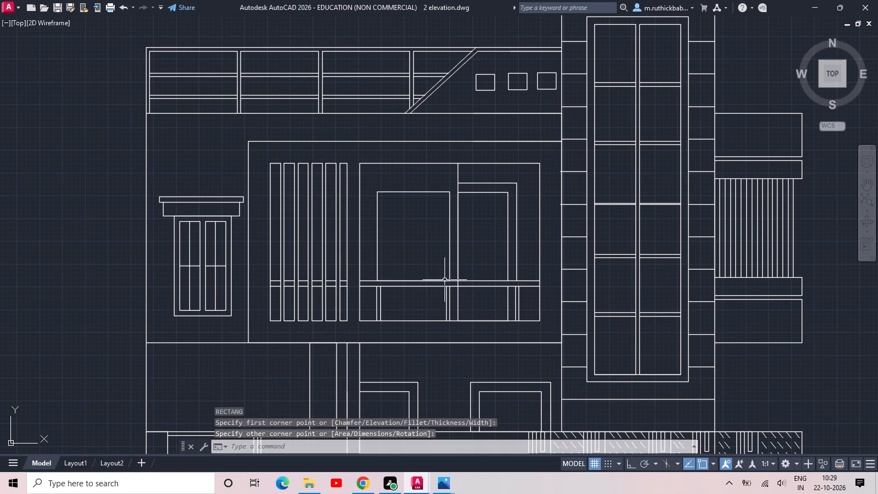
key("Escape")
Stretch the window's top edge up level with the outer door frame's top, and move its right edge slightly inward.
scroll(420, 211, "up", 2)
left_click_drag(420, 201, 420, 195)
left_click(396, 146)
left_click(400, 162)
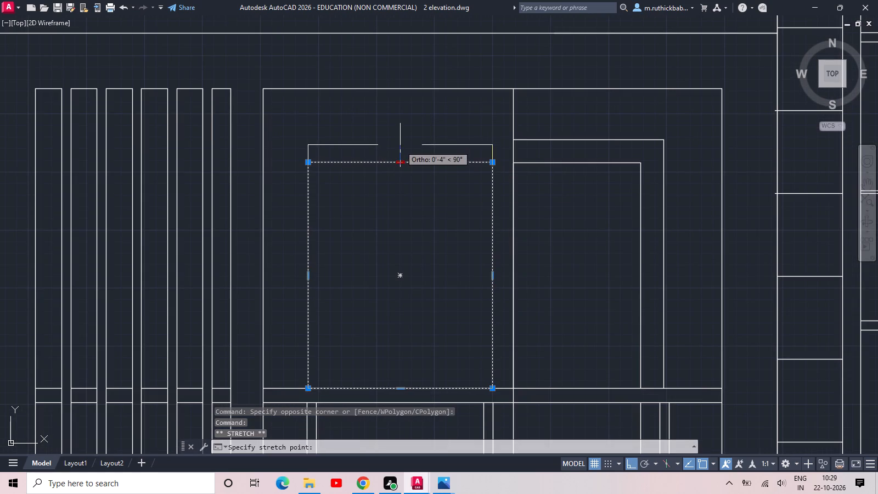
left_click(402, 140)
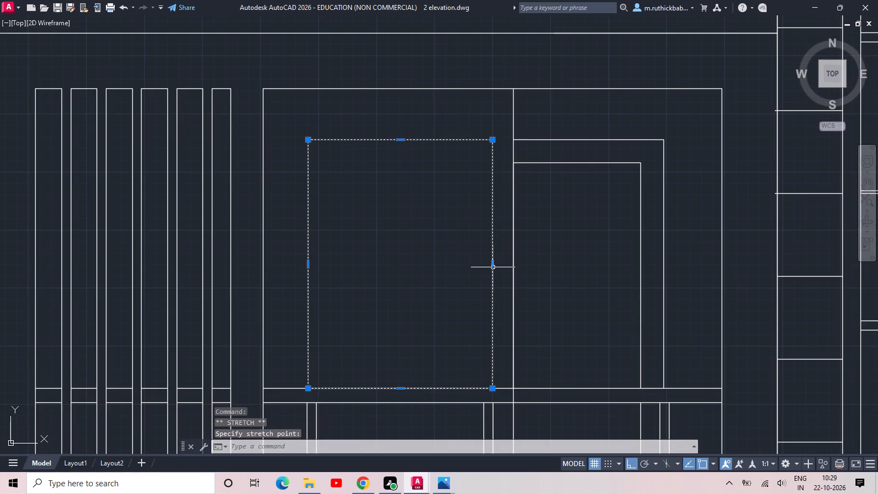
left_click(493, 267)
left_click(471, 269)
key("Escape")
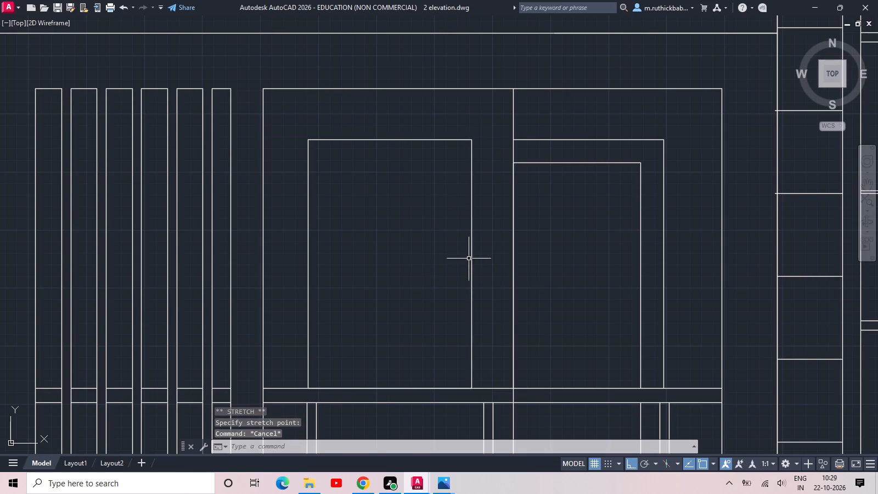
Offset the balcony window rectangle 4" inward.
type("off 4")
key("space")
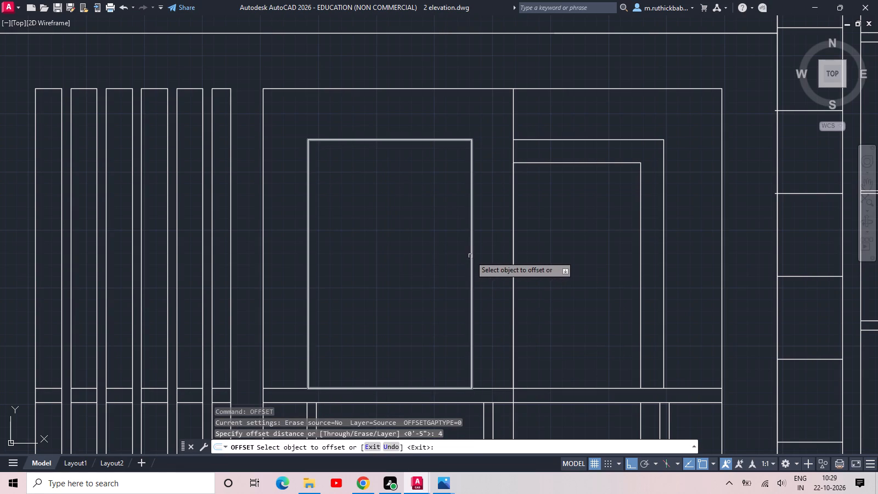
left_click(470, 256)
left_click(447, 256)
key("Escape")
key("Escape")
key("Escape")
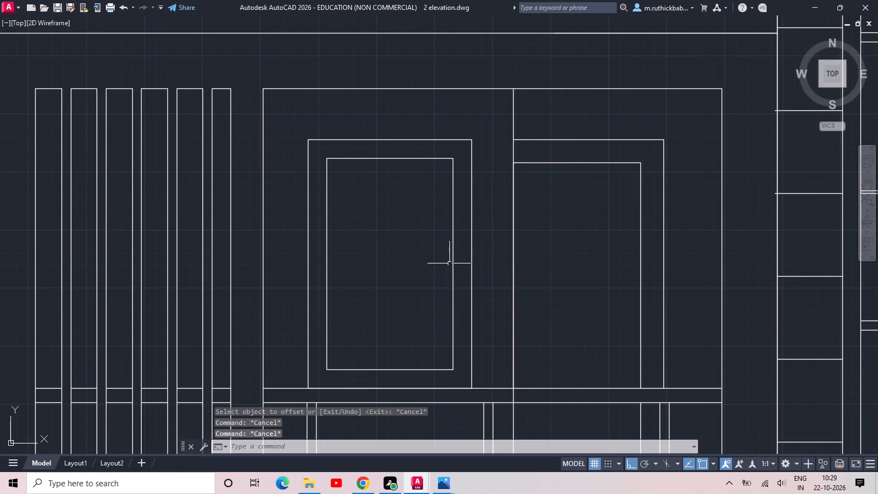
Draw a vertical centre line from the top to the bottom of the window's inner rectangle.
type("l")
key("space")
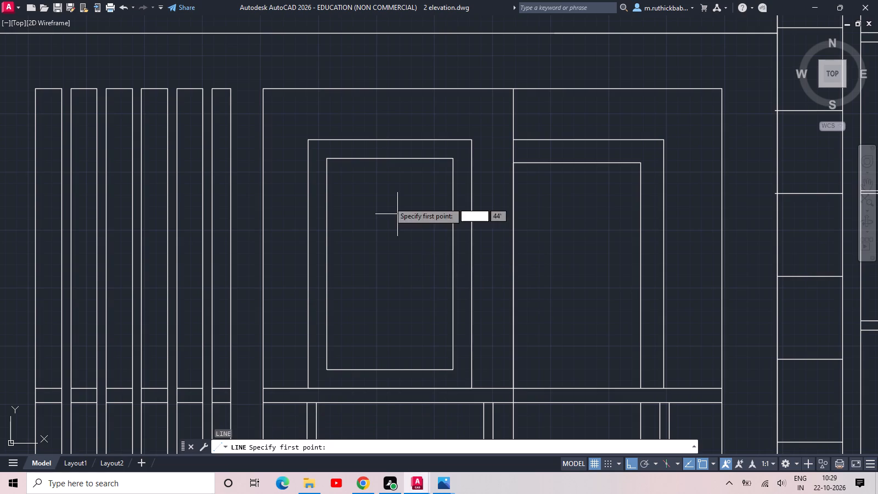
left_click(388, 160)
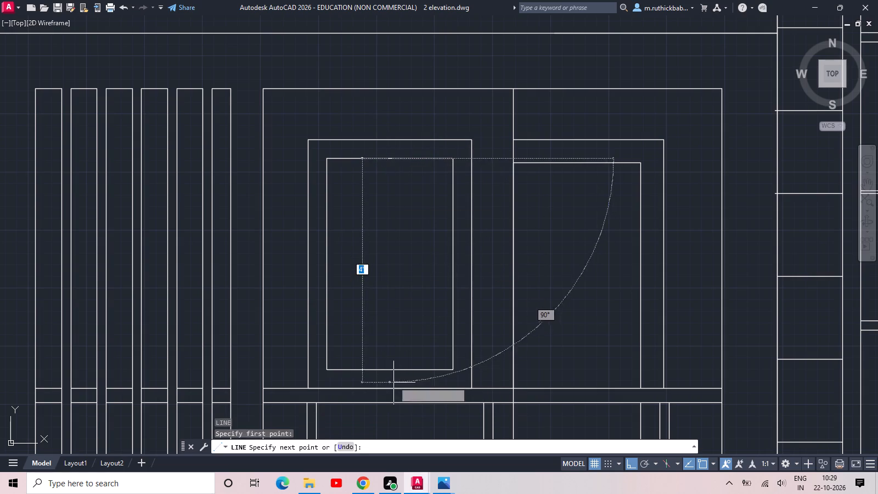
left_click(388, 369)
key("space")
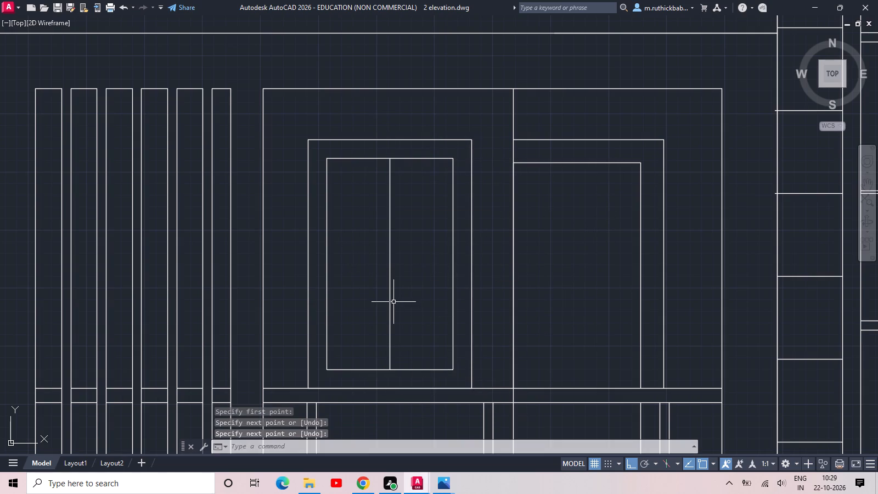
Offset the window's centre line 1.5" to both sides and delete the original centre line.
type("off")
key("space")
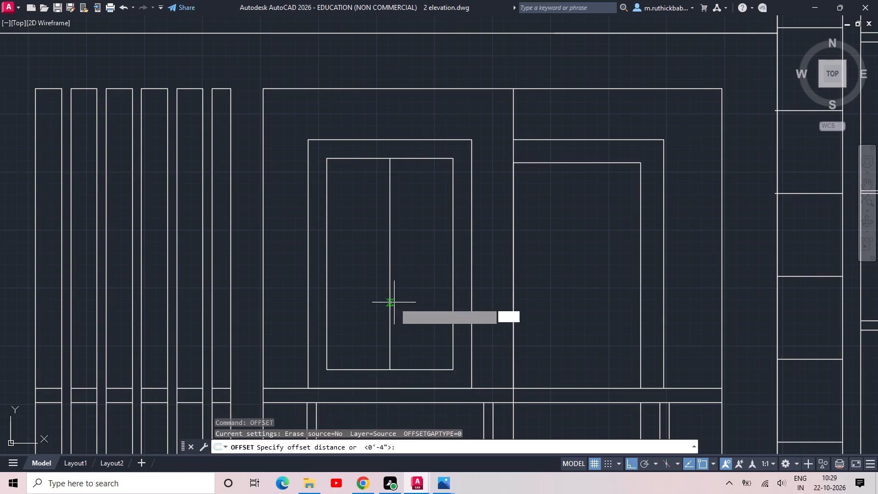
key("1")
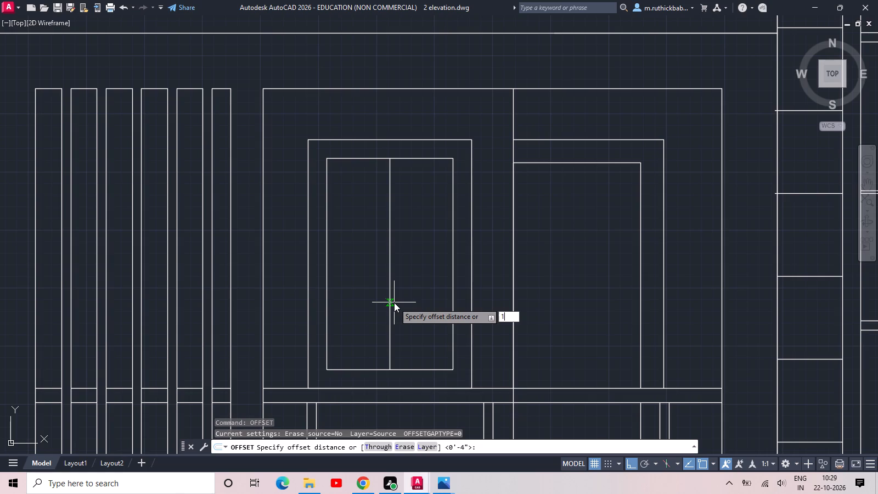
type(".5")
key("space")
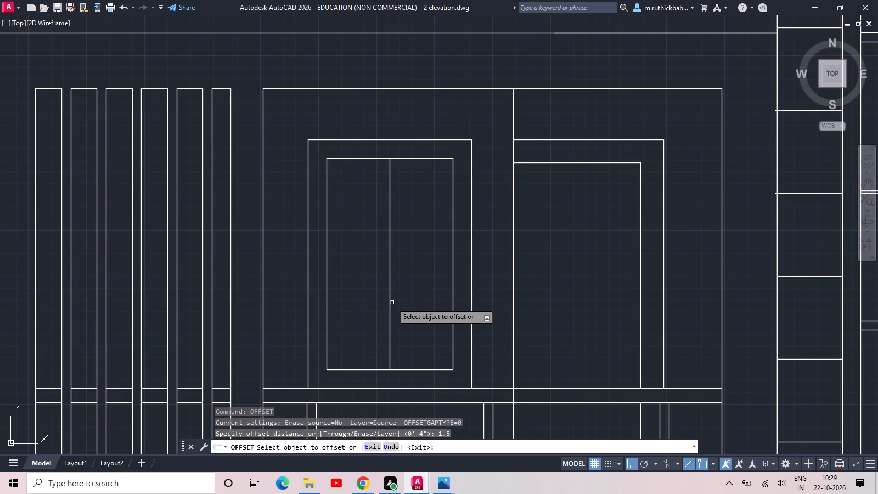
left_click(390, 293)
left_click(401, 289)
left_click(389, 296)
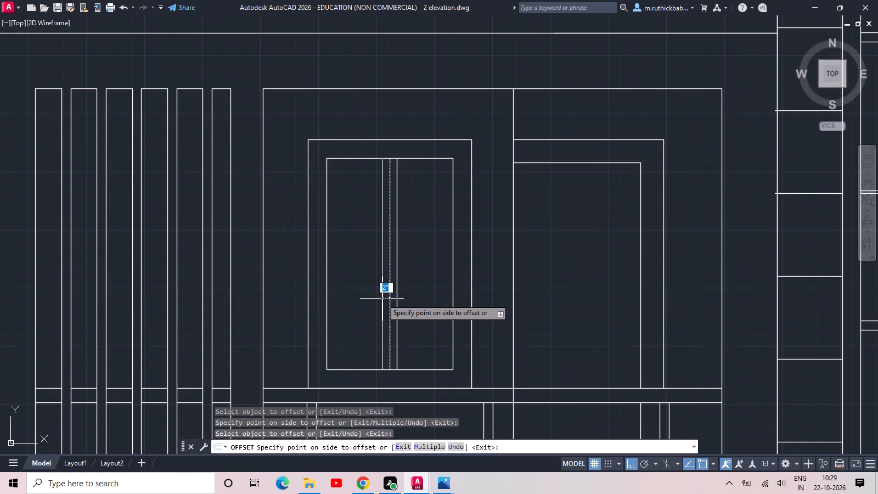
left_click(382, 299)
key("Escape")
left_click(389, 295)
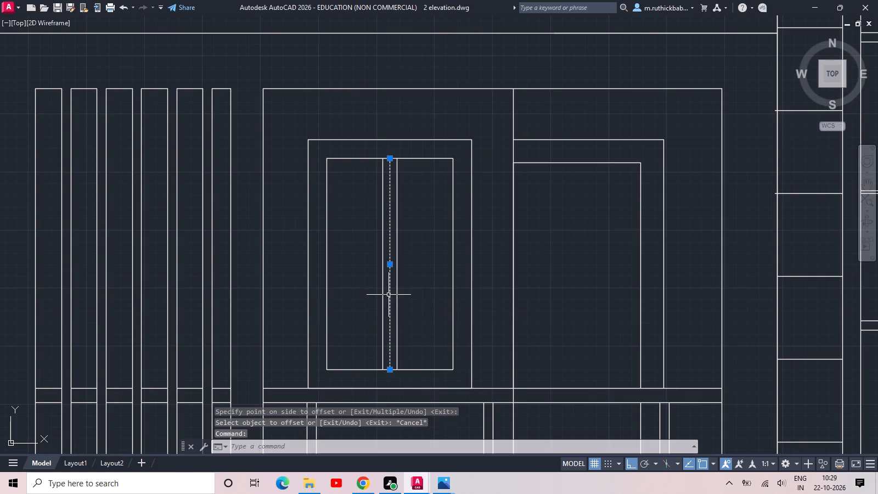
key("Delete")
key("Escape")
Trim the inner rectangle's top and bottom edges between the two mullion lines to form two separate panes.
type("tr")
key("space")
key("space")
left_click(391, 152)
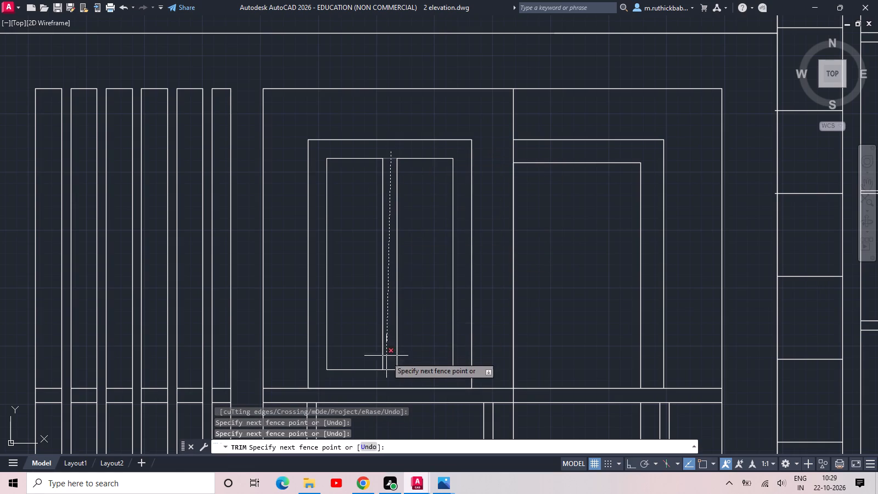
left_click(392, 373)
key("Escape")
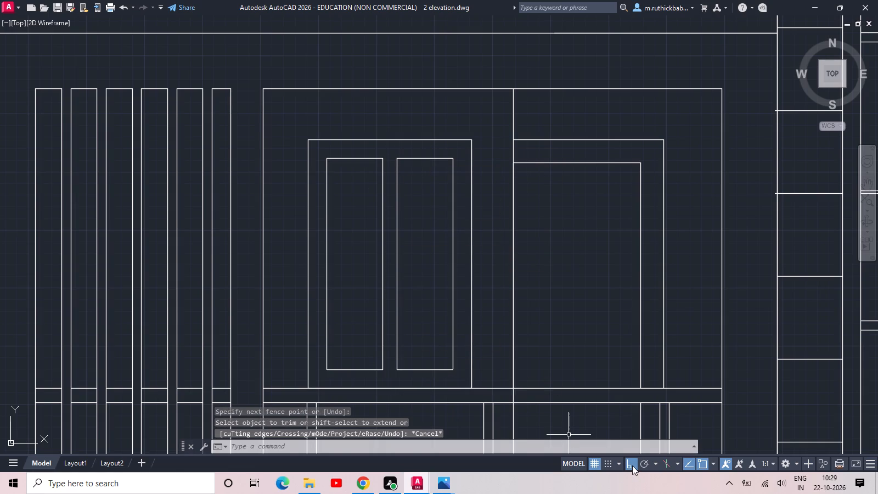
Turn off Ortho mode and draw two short parallel diagonal glass lines, one longer, in the upper part of the window's right pane.
left_click(632, 465)
type("l")
key("space")
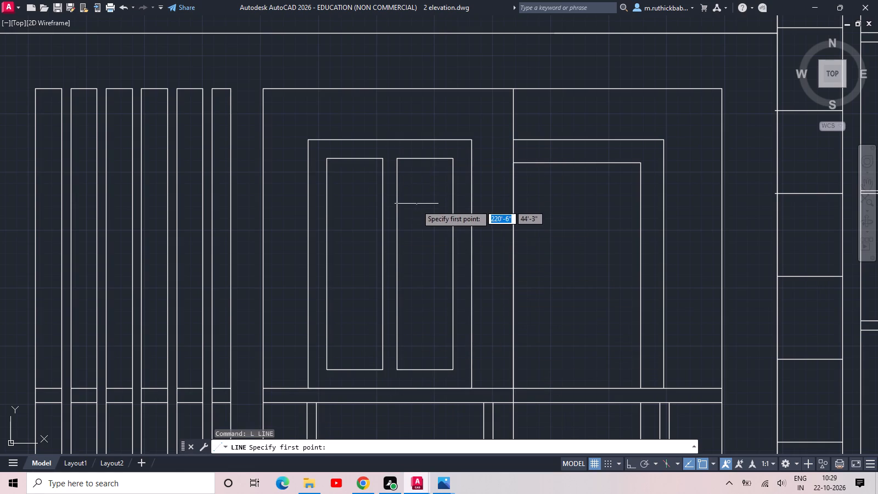
left_click(415, 217)
left_click(437, 192)
key("space")
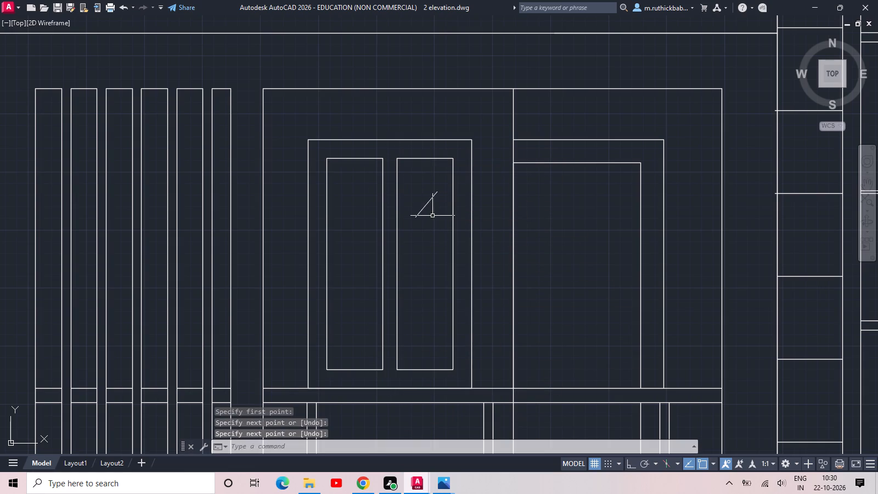
key("space")
left_click(430, 217)
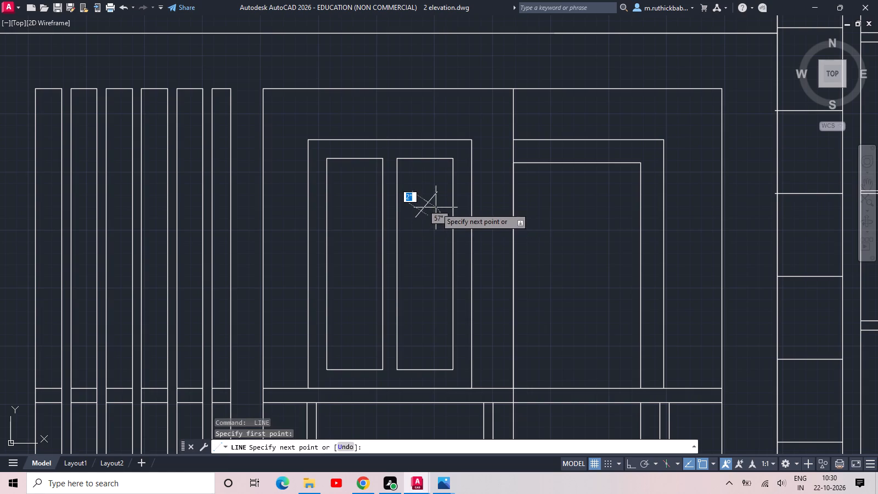
left_click(438, 207)
key("space")
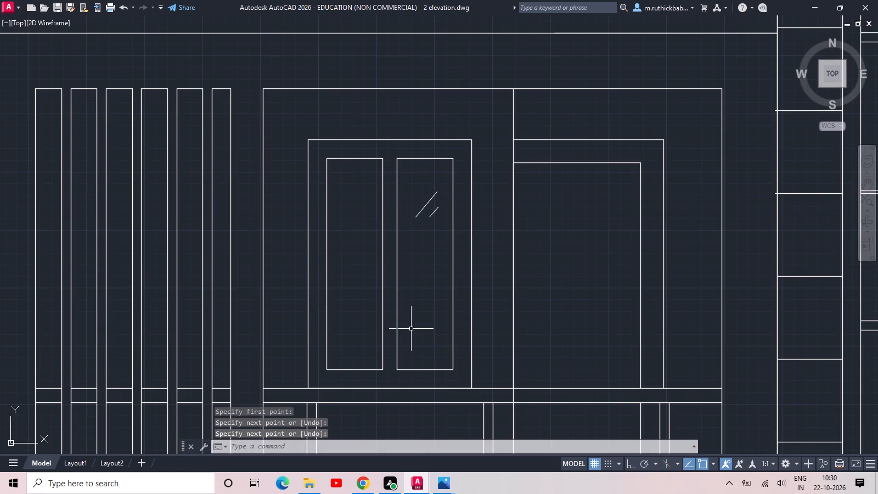
Draw a matching pair of diagonal glass lines, one longer, in the lower part of the window's right pane.
left_click(411, 329)
key("space")
left_click(426, 318)
key("space")
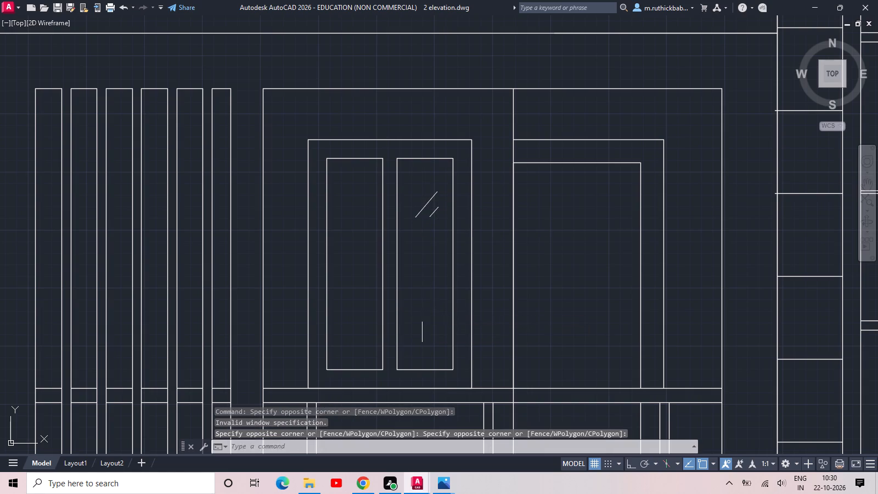
left_click(415, 318)
left_click(438, 295)
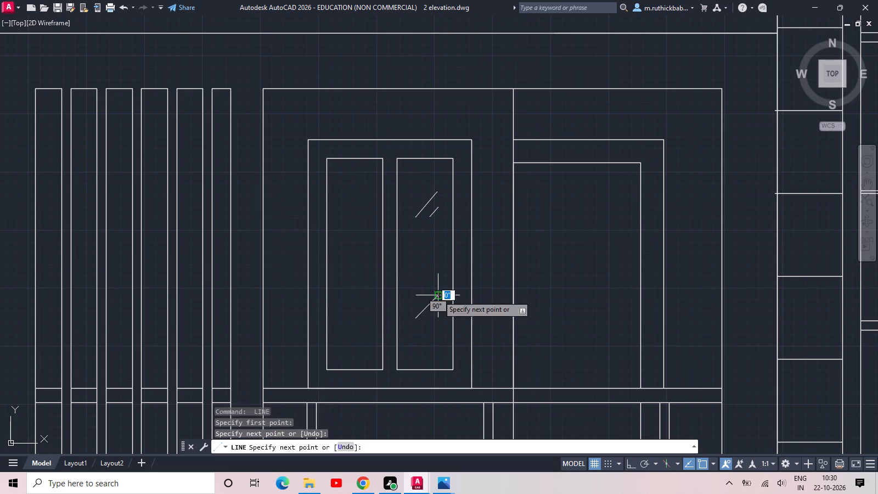
key("space")
left_click(432, 319)
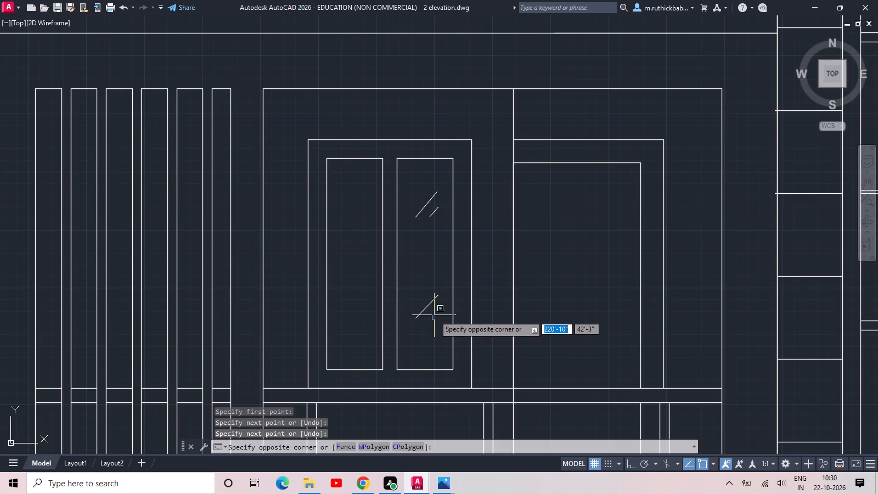
left_click(434, 316)
key("space")
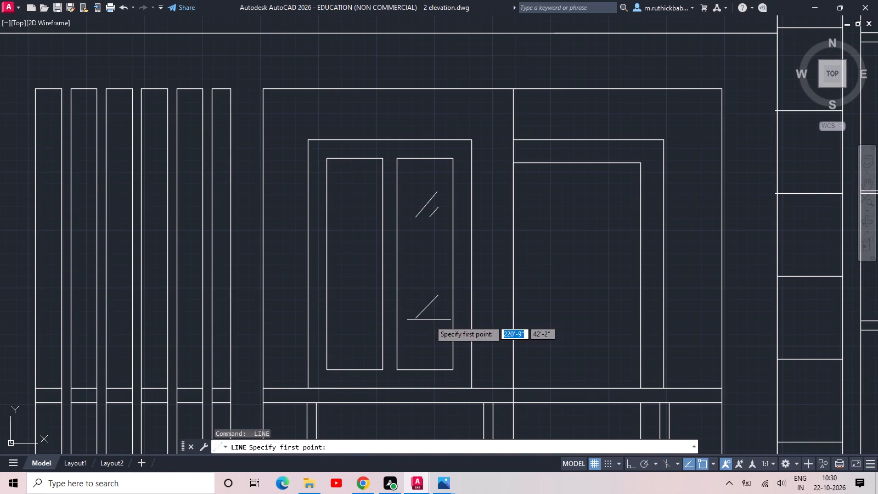
left_click(429, 320)
left_click(438, 312)
key("space")
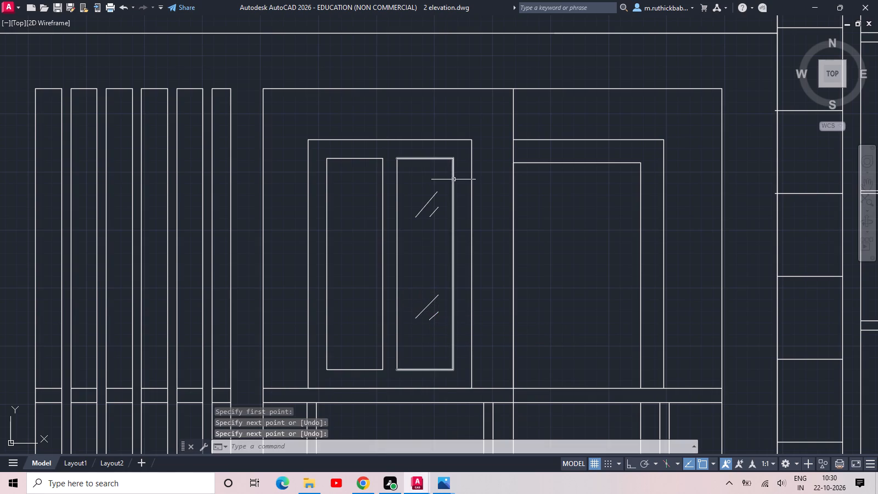
Copy the four diagonal glass lines from the right pane to the same position in the left pane.
left_click_drag(443, 176, 443, 182)
left_click(414, 356)
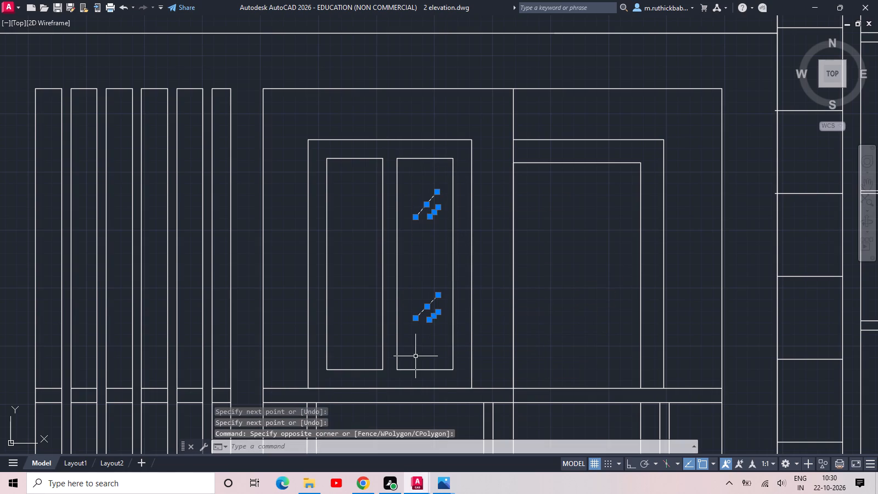
key("v")
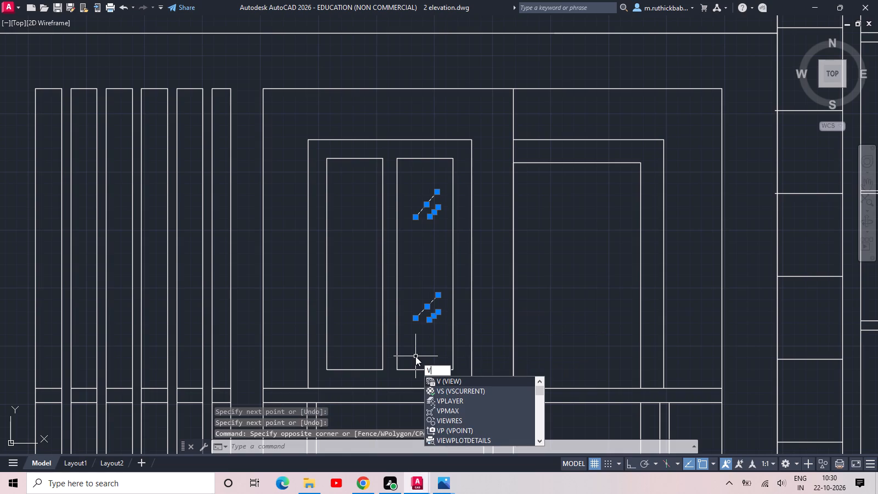
key("BackSpace")
type("co")
key("space")
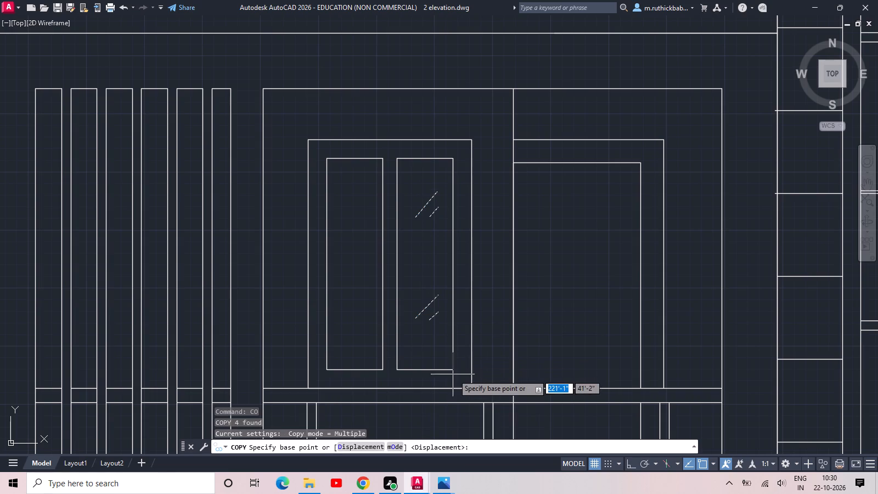
left_click(451, 370)
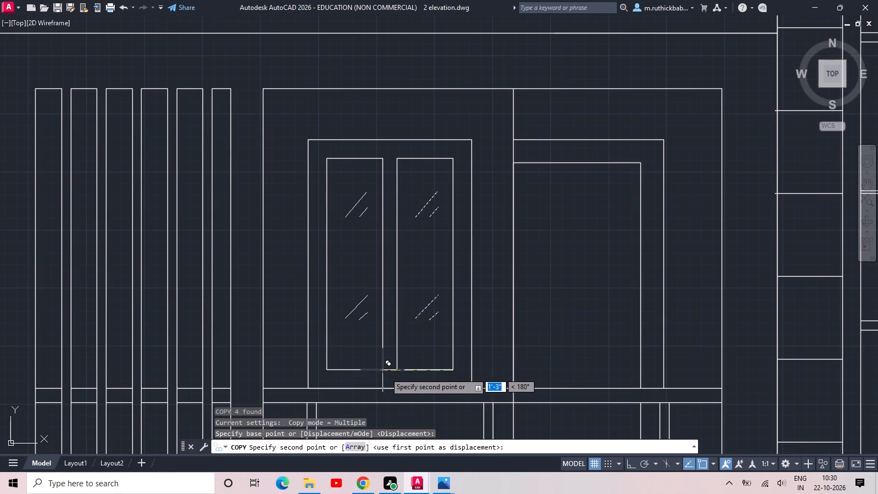
left_click(385, 370)
key("Escape")
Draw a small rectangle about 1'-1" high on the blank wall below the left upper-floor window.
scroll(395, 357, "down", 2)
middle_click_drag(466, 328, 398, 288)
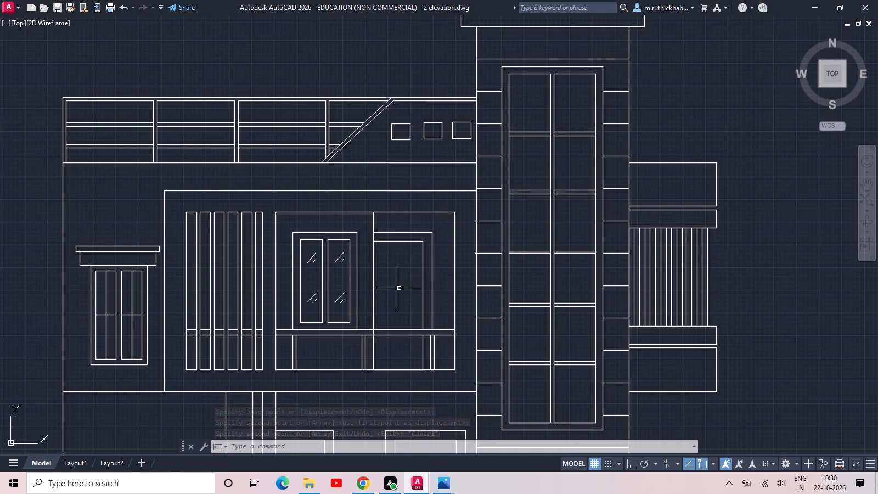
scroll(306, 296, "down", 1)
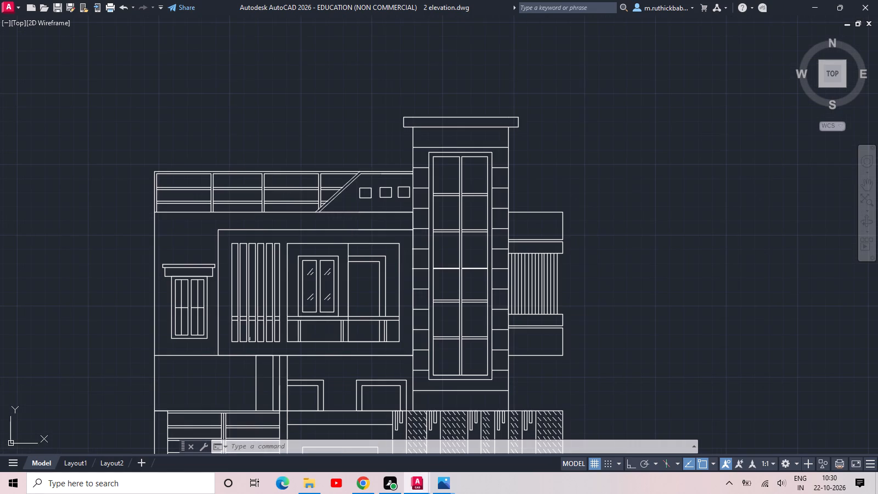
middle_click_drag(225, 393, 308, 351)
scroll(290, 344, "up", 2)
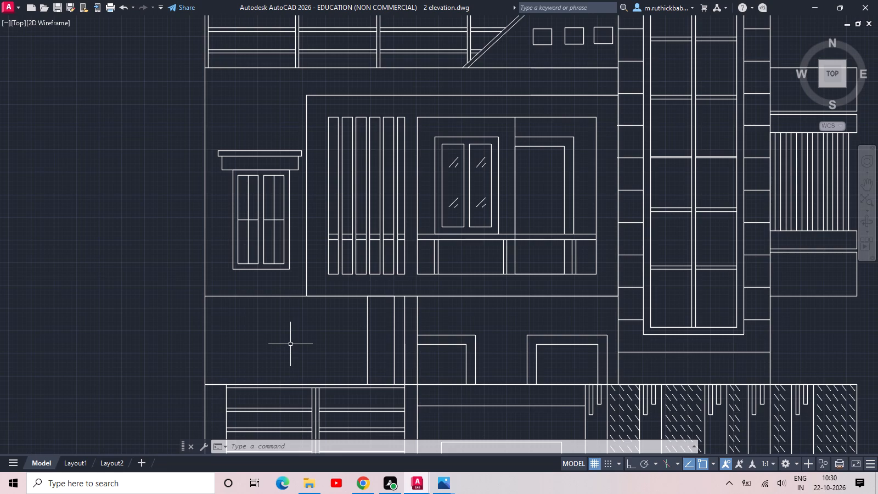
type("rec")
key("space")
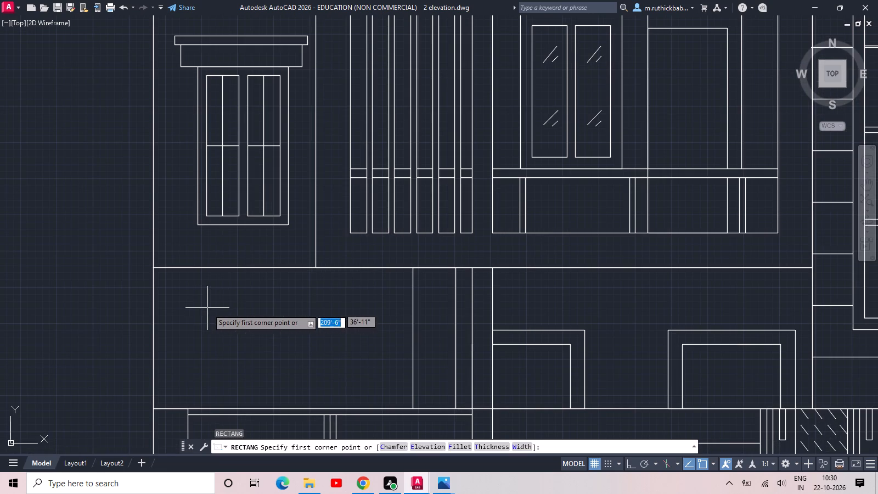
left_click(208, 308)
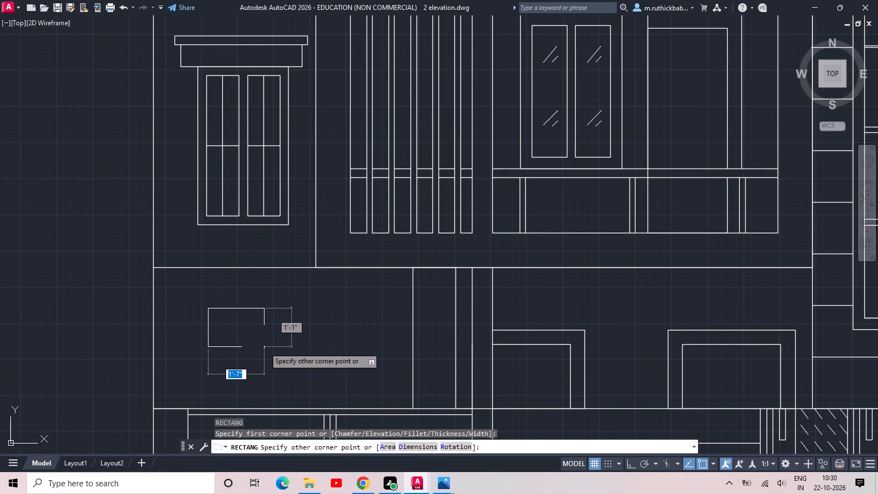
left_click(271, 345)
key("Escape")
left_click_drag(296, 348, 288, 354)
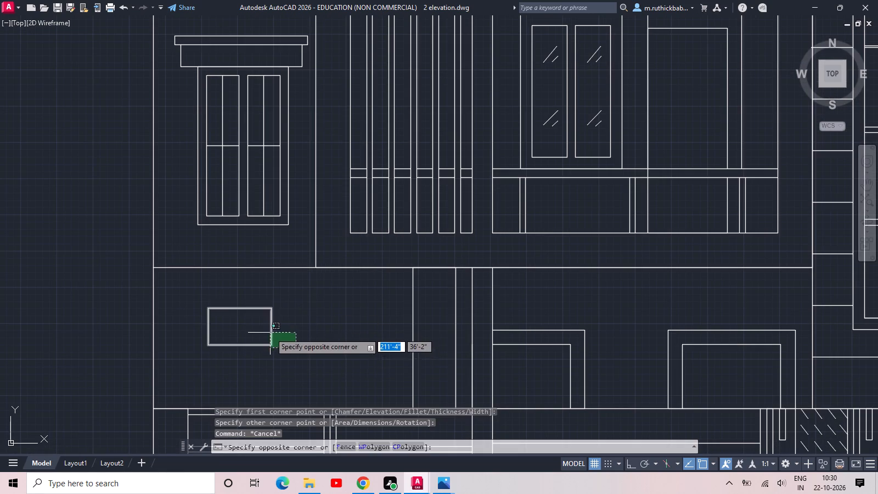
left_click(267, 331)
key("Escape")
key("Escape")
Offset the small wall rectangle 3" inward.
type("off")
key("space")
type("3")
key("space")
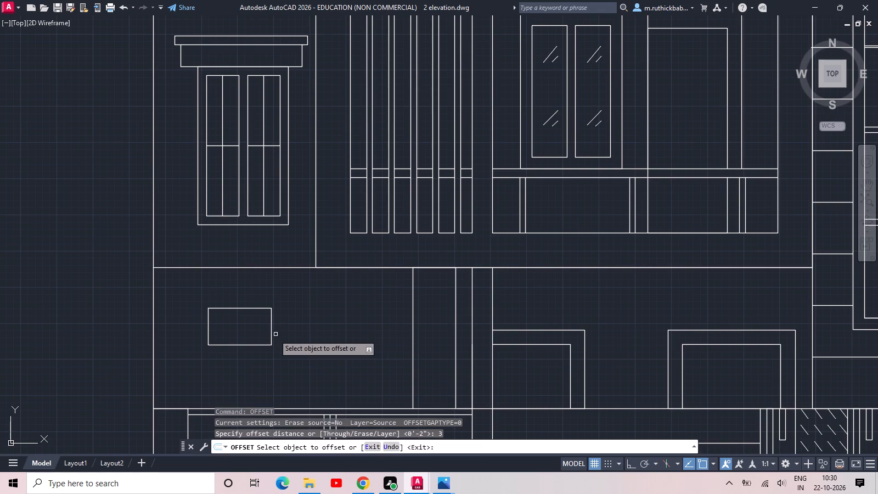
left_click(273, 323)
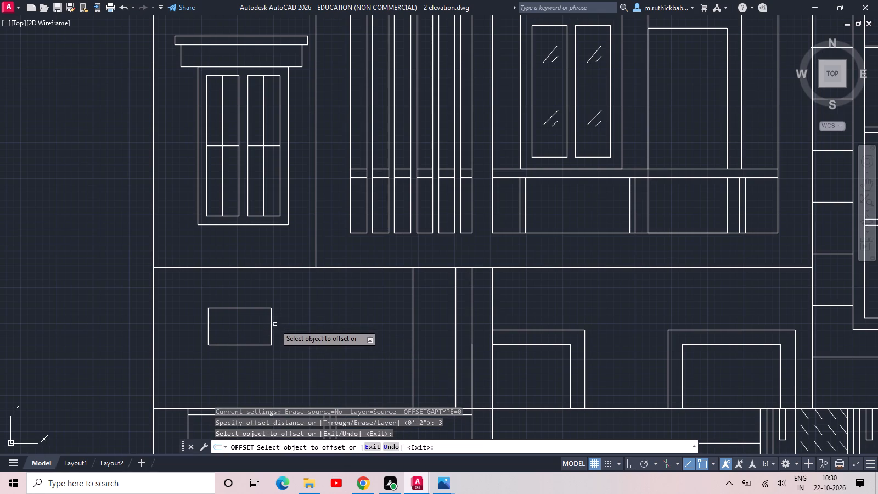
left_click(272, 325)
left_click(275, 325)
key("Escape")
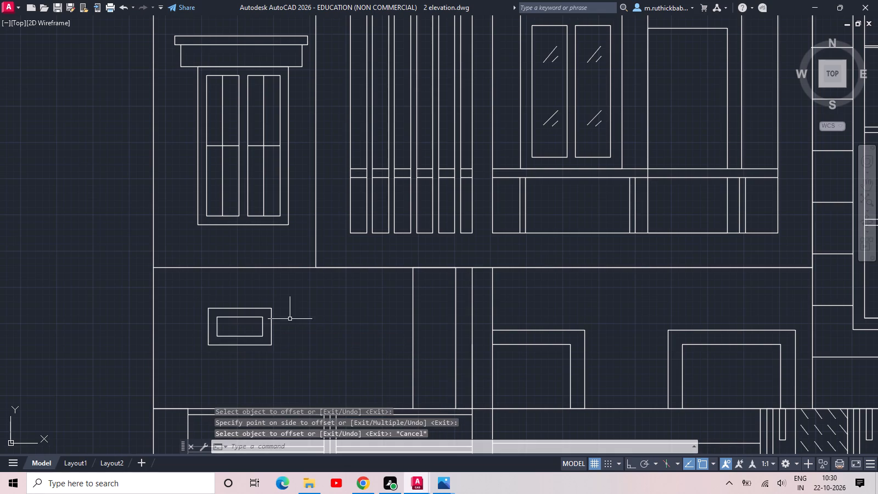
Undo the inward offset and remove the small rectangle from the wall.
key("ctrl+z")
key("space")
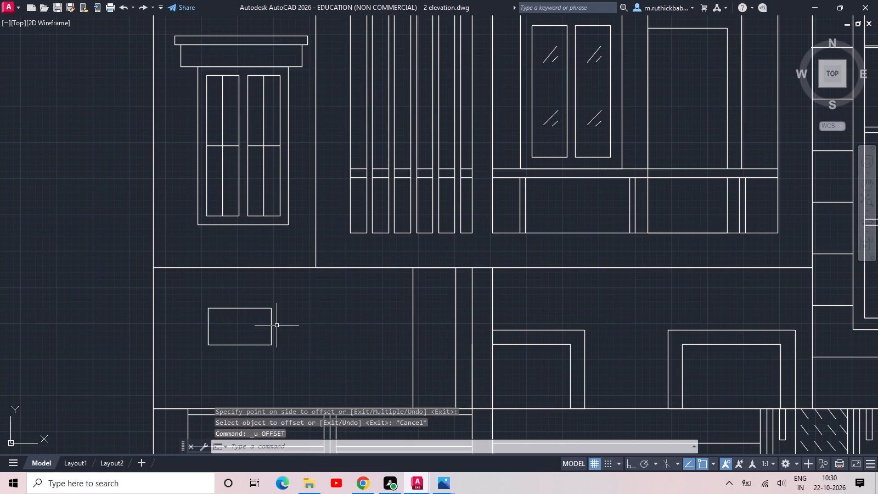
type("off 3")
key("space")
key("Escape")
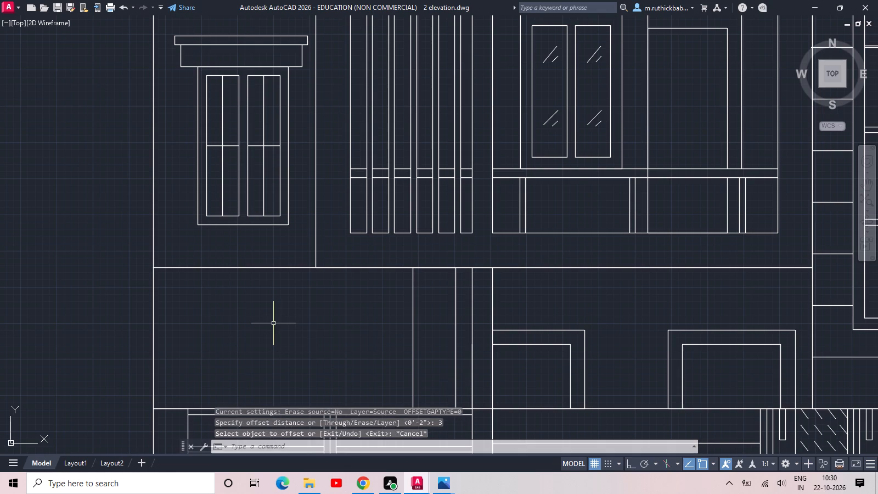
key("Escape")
Draw a rectangle about 2'-4" wide and 1'-2" high on the blank wall below the left upper-floor window.
type("recc")
key("space")
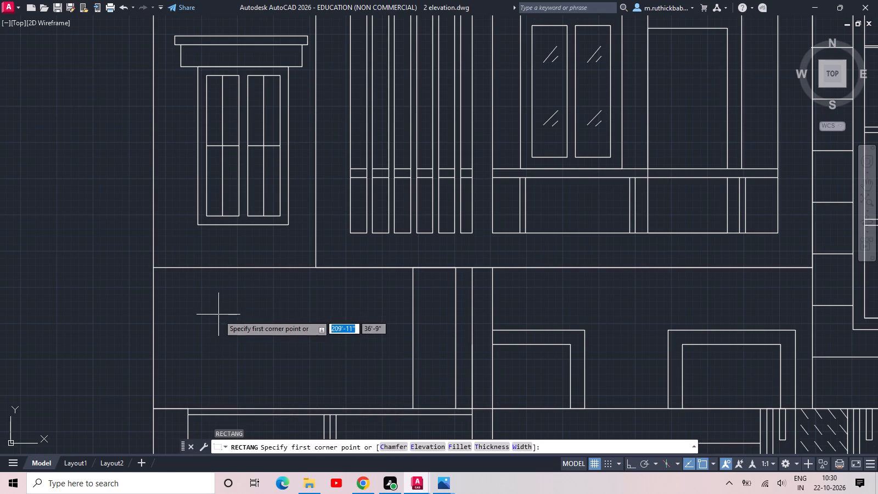
left_click(210, 316)
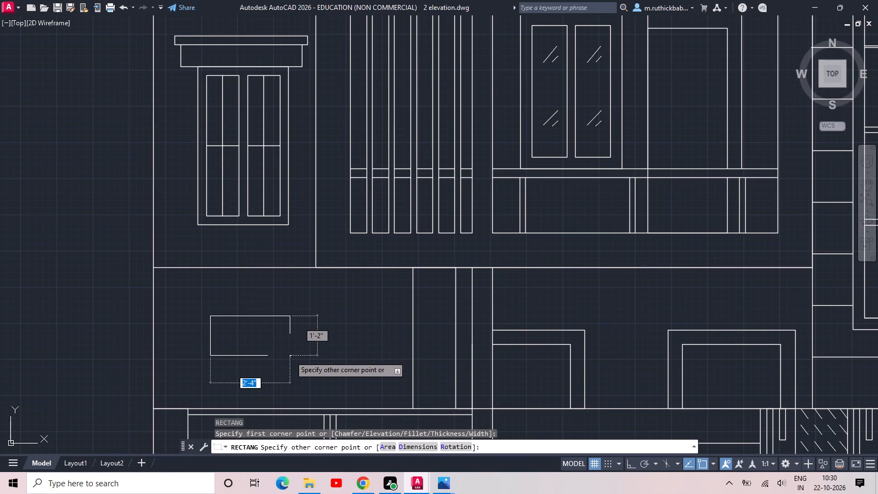
left_click(290, 356)
key("Escape")
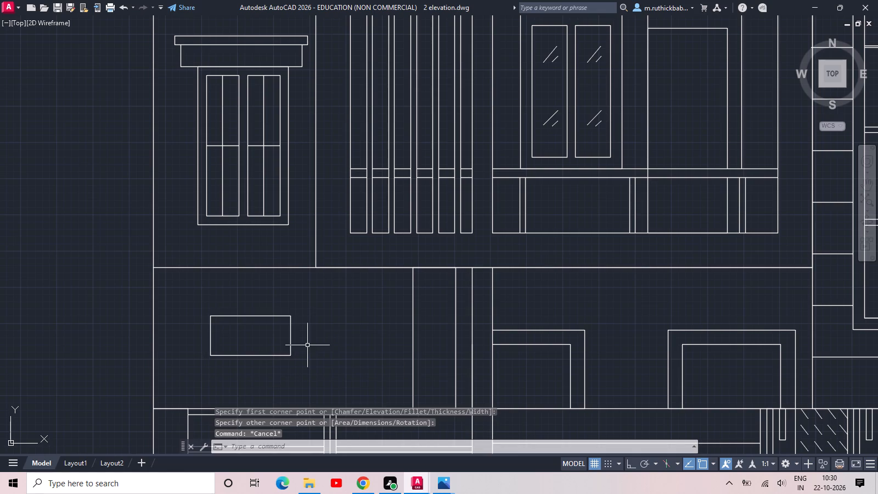
key("Escape")
Offset the new wall rectangle 3" outward to form a frame around it.
type("off 3")
key("space")
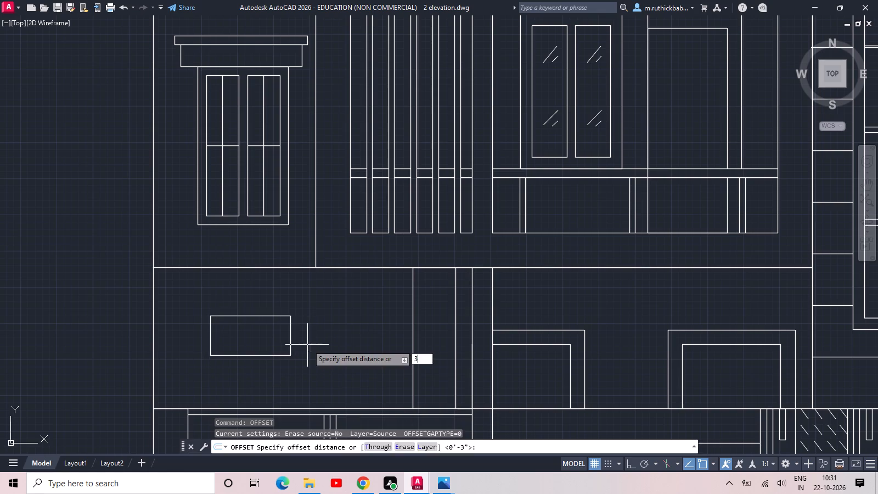
left_click(291, 335)
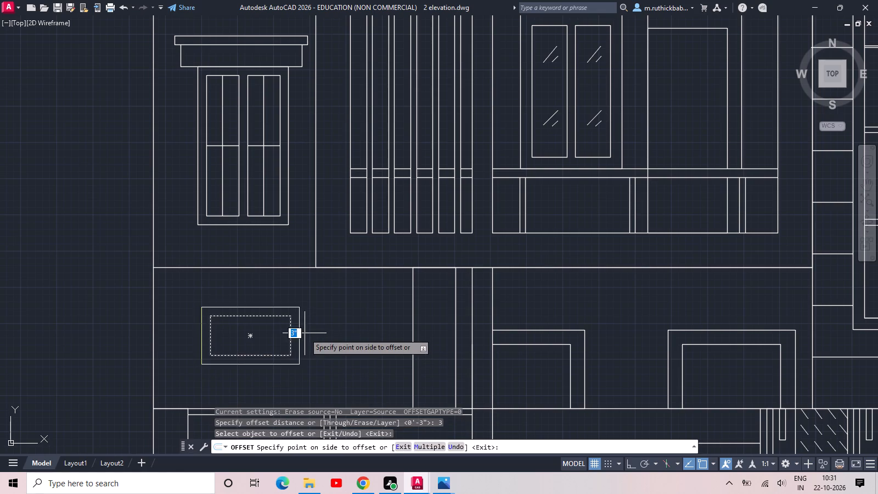
left_click(305, 333)
key("Escape")
key("Escape")
scroll(324, 325, "down", 3)
middle_click_drag(339, 329, 331, 311)
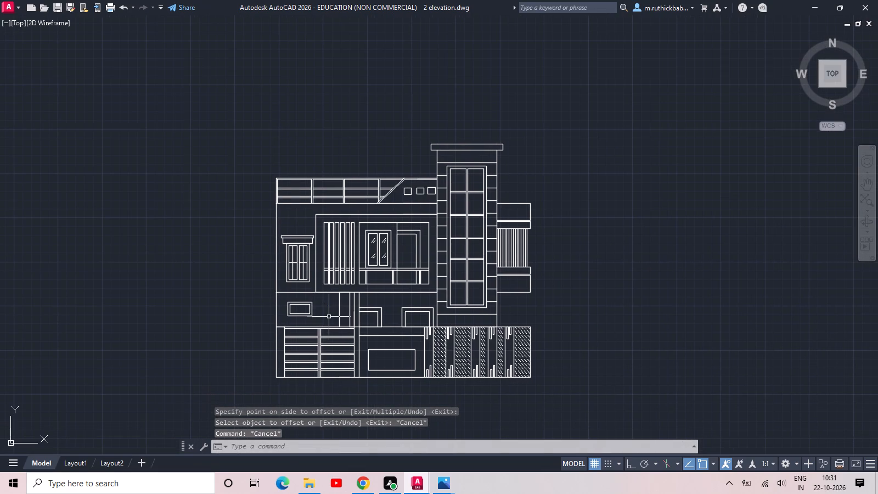
Save the drawing.
key("ctrl+s")
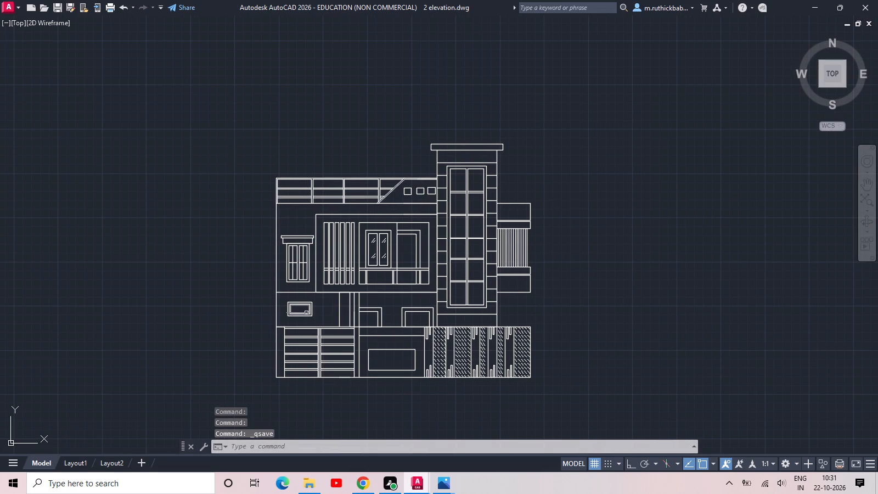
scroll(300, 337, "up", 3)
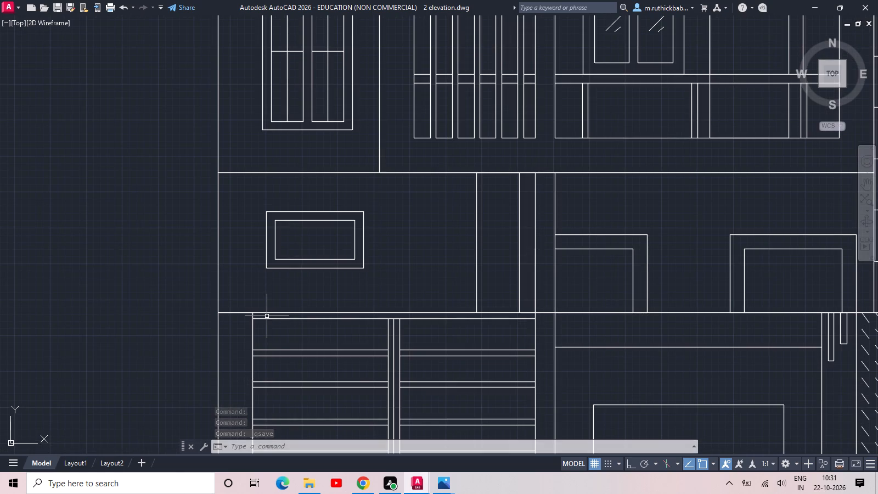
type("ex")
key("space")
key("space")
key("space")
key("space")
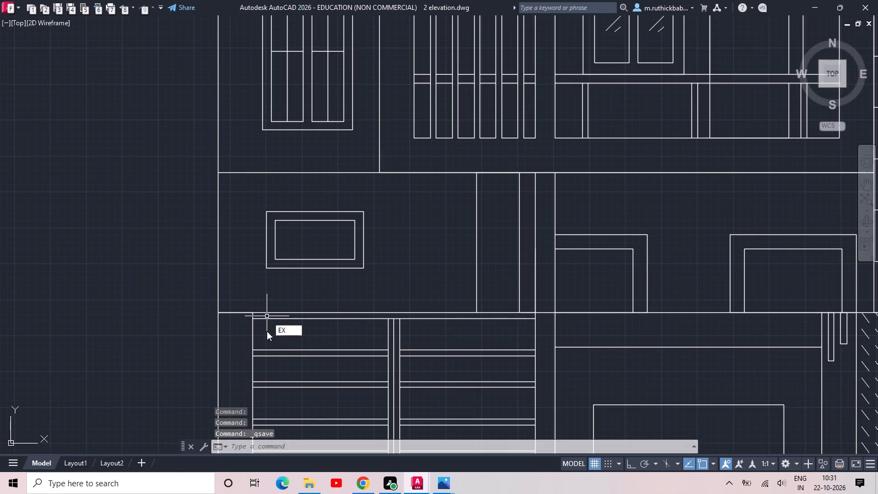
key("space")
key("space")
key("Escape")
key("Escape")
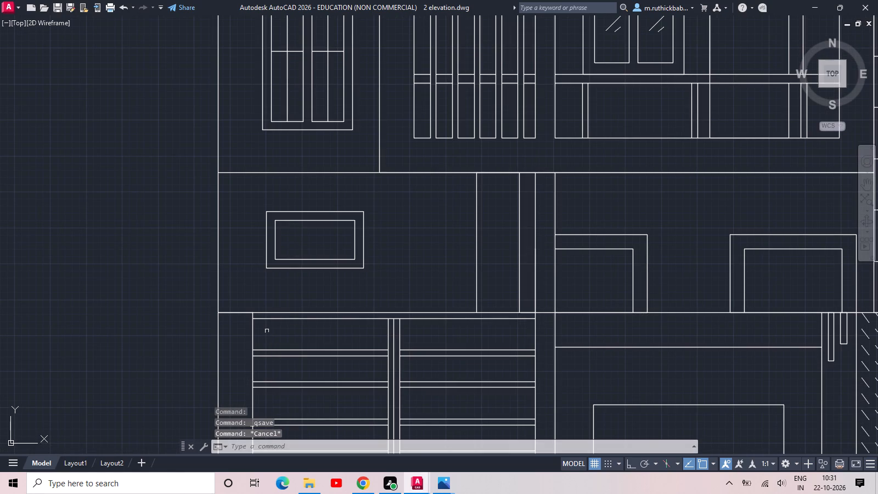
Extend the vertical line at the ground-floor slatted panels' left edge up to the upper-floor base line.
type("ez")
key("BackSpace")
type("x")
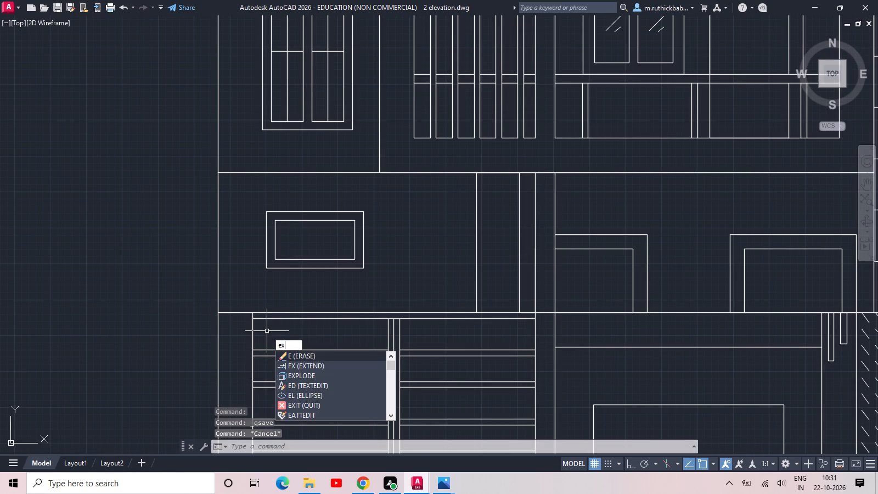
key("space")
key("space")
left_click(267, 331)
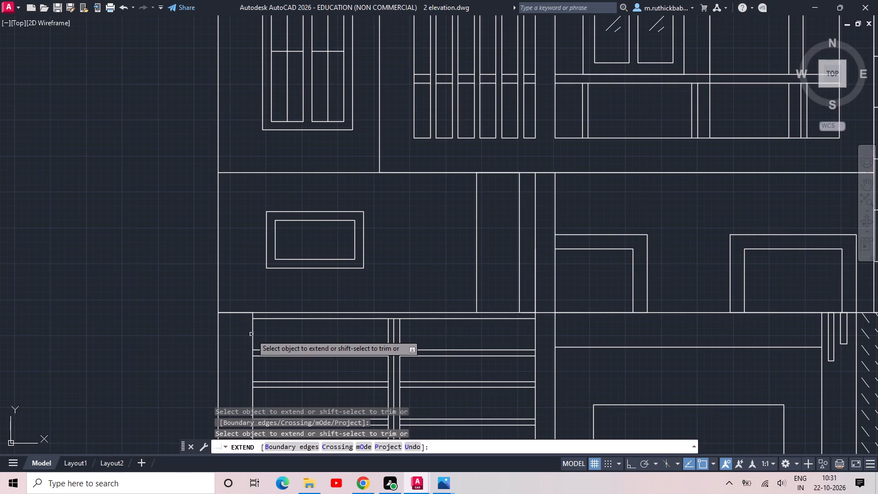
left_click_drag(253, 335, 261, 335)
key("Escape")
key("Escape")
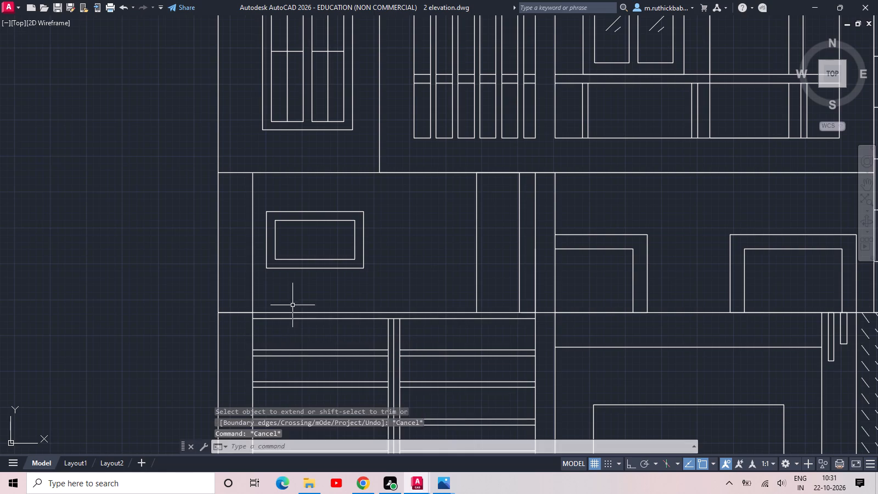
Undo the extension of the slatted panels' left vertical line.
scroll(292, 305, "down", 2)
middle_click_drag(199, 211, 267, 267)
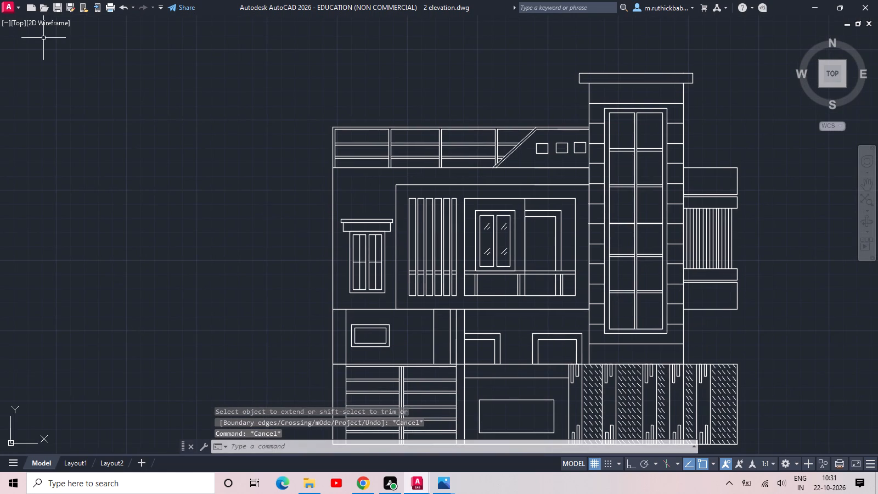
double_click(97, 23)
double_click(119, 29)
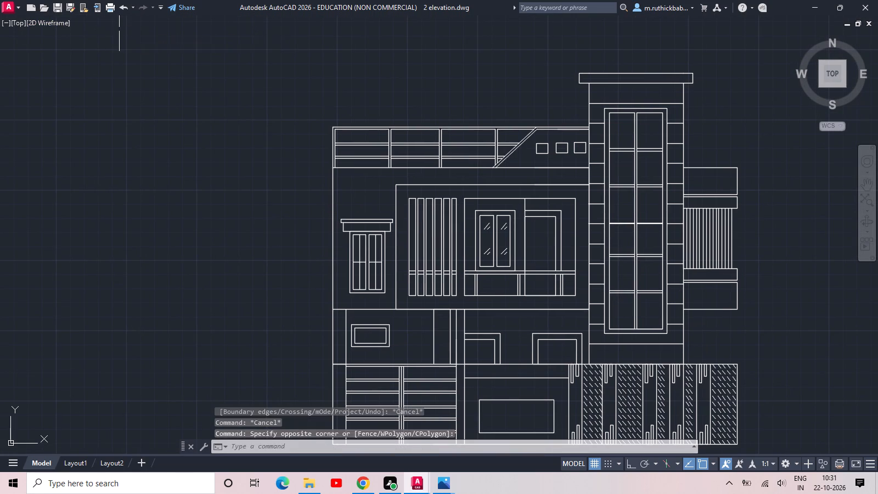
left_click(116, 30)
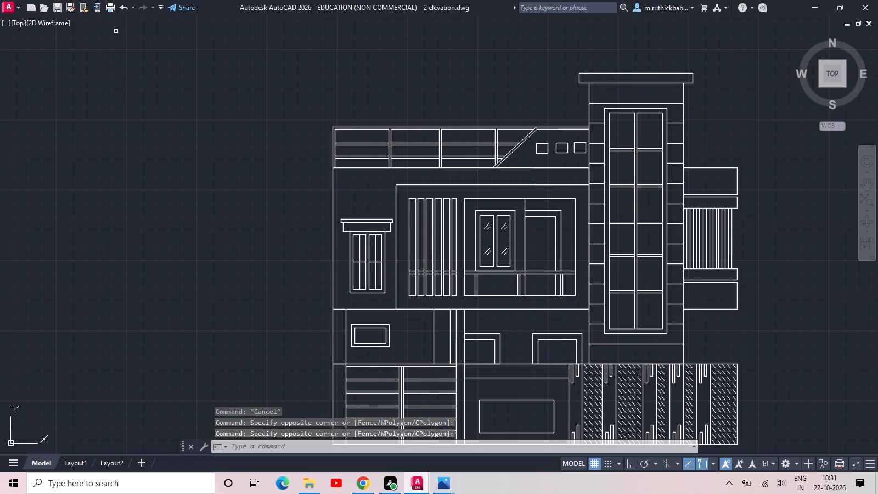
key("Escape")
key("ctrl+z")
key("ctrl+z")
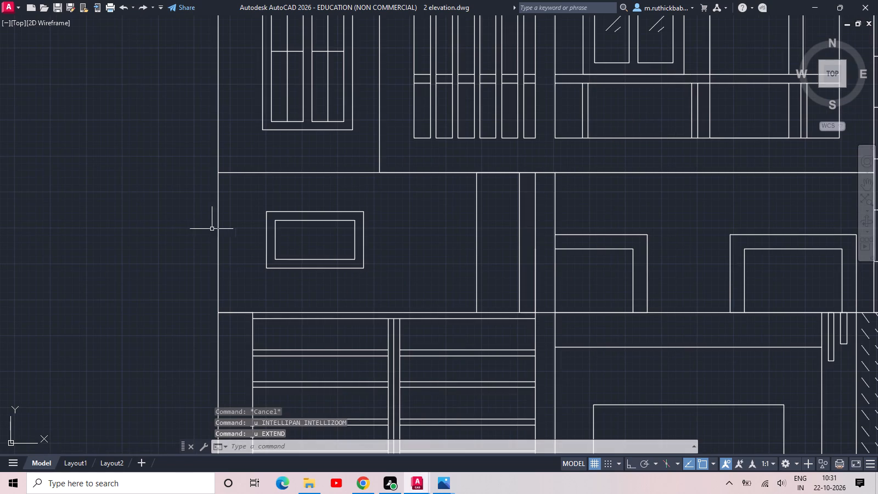
Save the drawing.
key("ctrl+s")
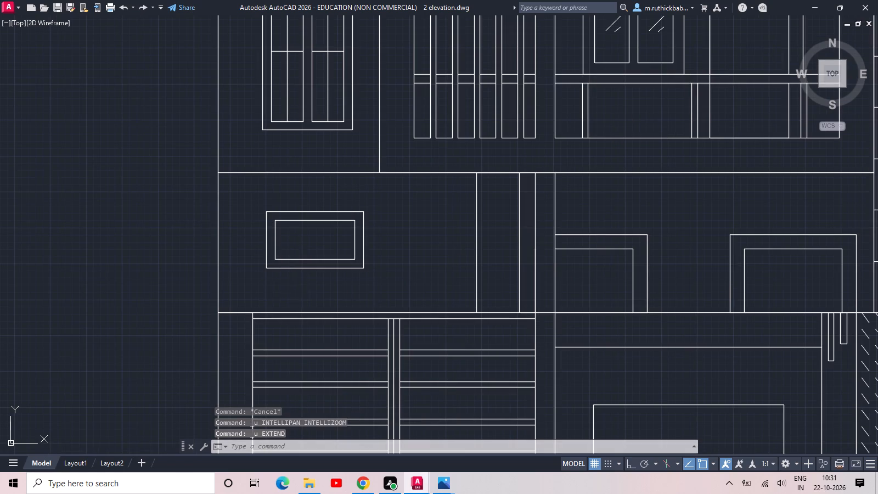
key("ctrl+s")
Extend the slatted panels' left vertical line up through the framed-rectangle wall to the upper-floor base line.
type("ex")
key("space")
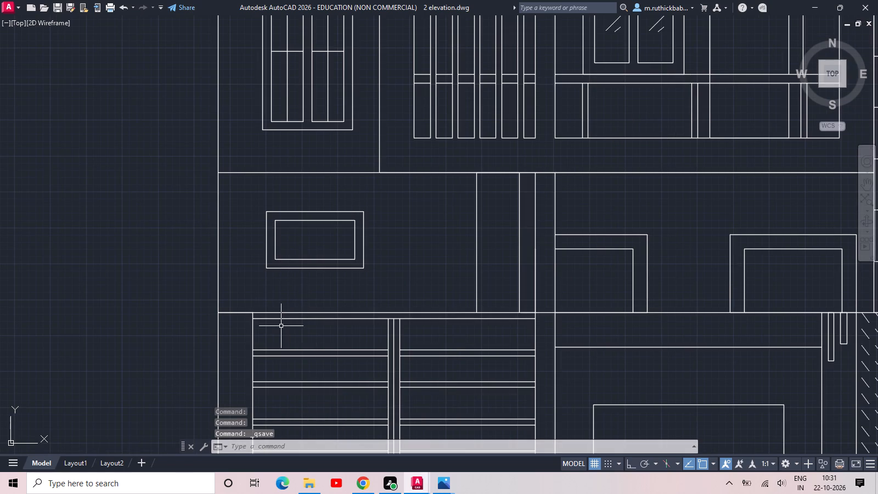
key("space")
left_click(272, 336)
left_click(229, 333)
key("Escape")
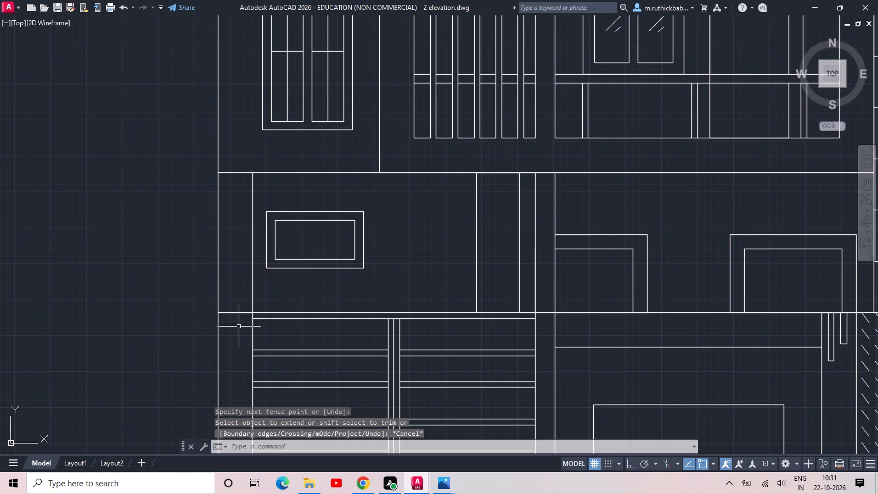
Trim the short horizontal segment above the slatted panels between the outer left wall edge and the extended vertical line.
type("tr")
key("space")
key("space")
left_click(241, 311)
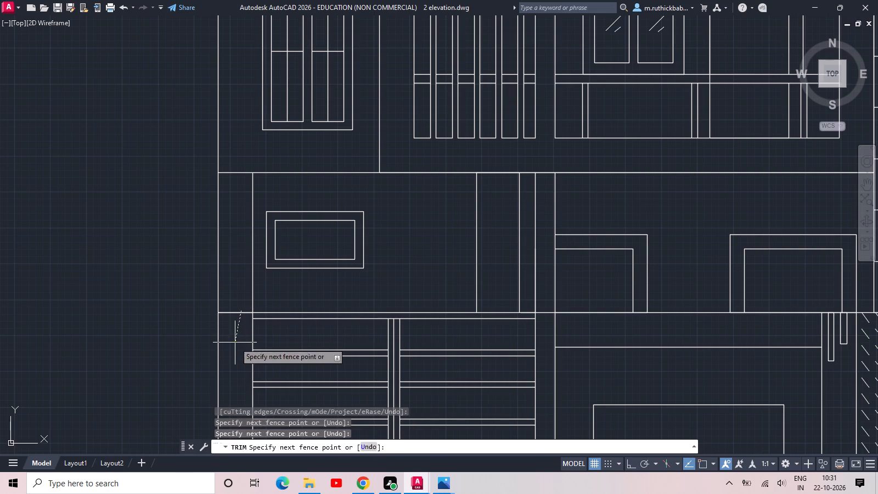
left_click(235, 344)
key("Escape")
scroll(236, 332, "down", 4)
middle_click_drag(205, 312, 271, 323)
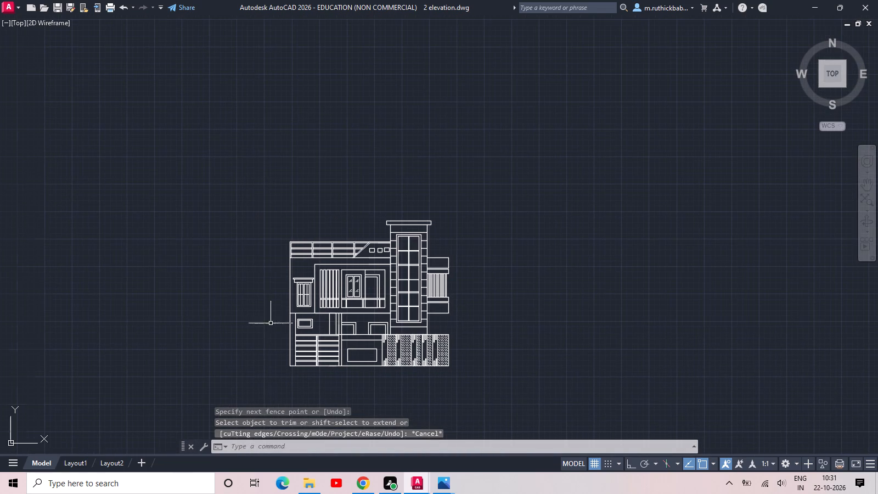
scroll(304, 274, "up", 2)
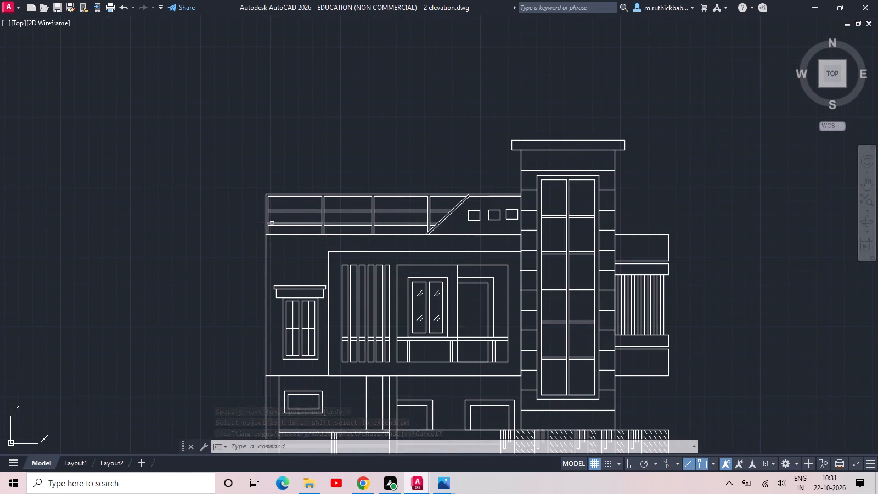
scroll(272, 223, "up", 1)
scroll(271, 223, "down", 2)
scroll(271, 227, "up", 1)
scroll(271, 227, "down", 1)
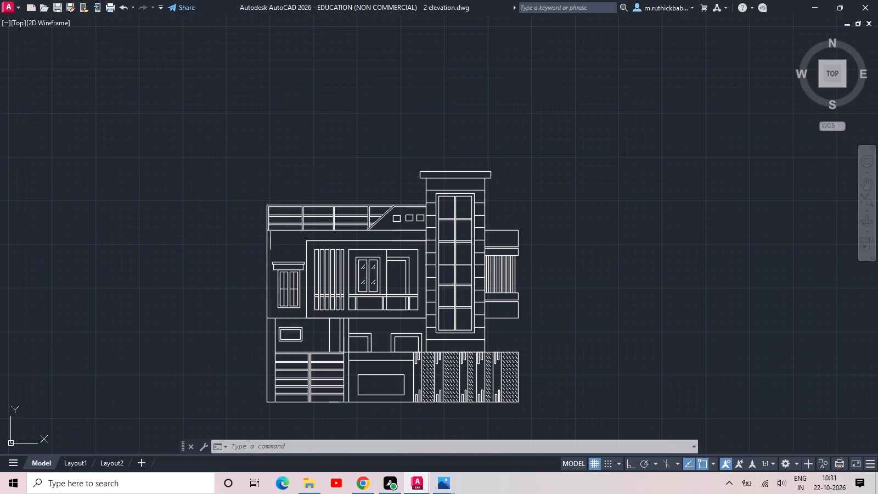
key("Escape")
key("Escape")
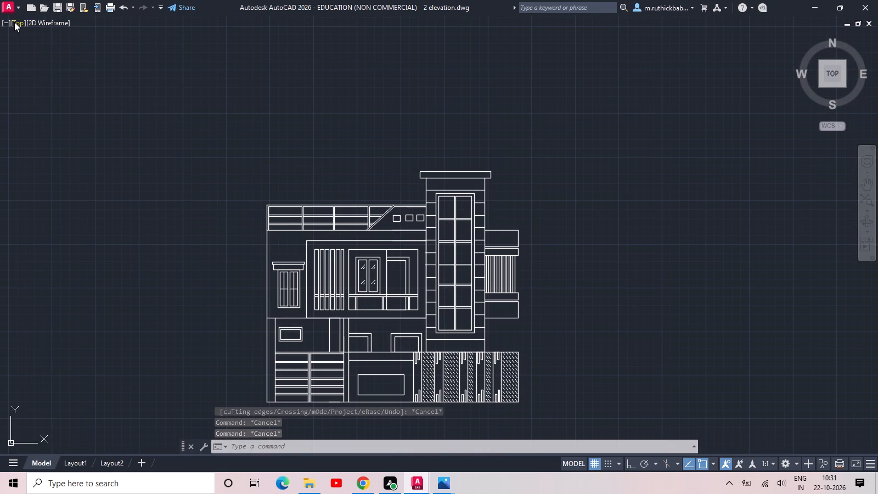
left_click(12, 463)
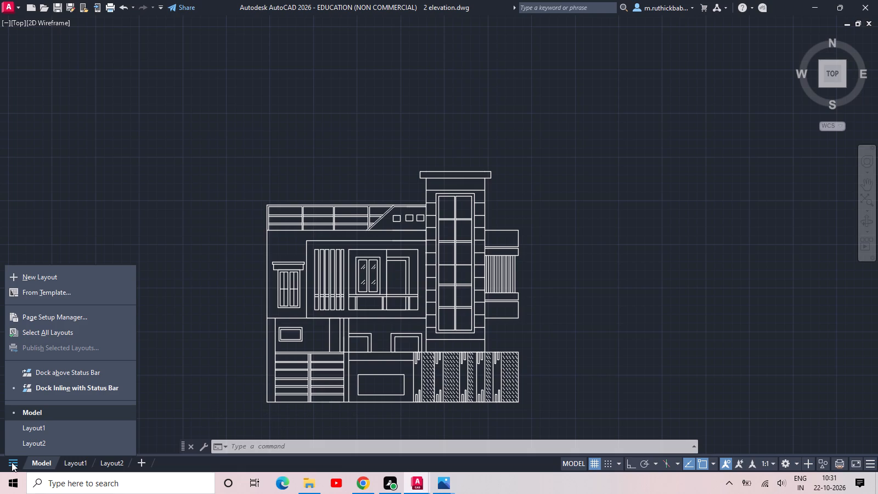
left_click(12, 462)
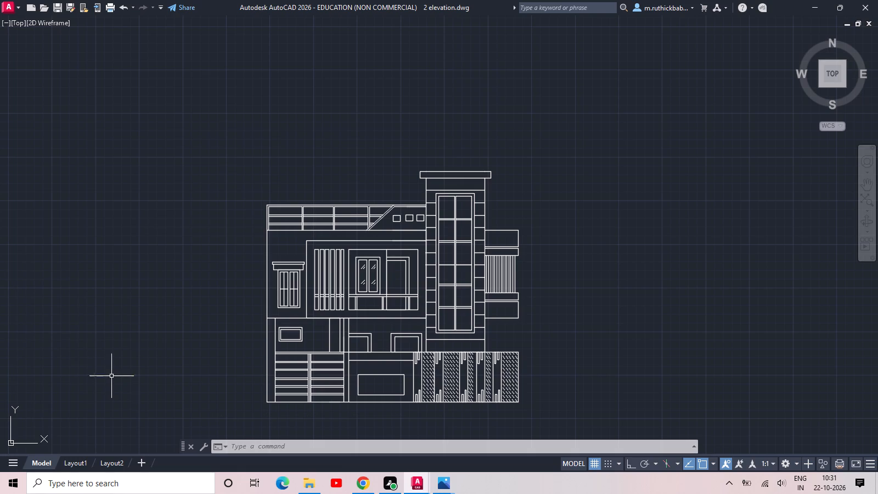
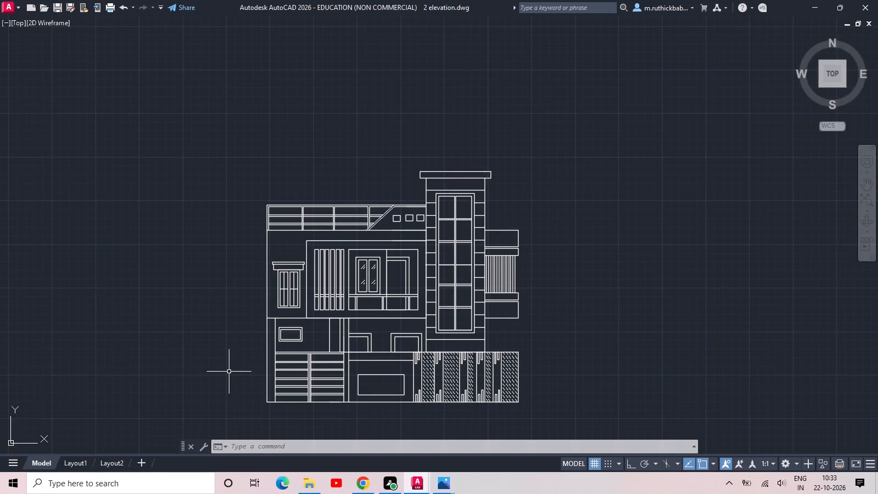
Save the elevation drawing.
key("ctrl+s")
key("ctrl+s")
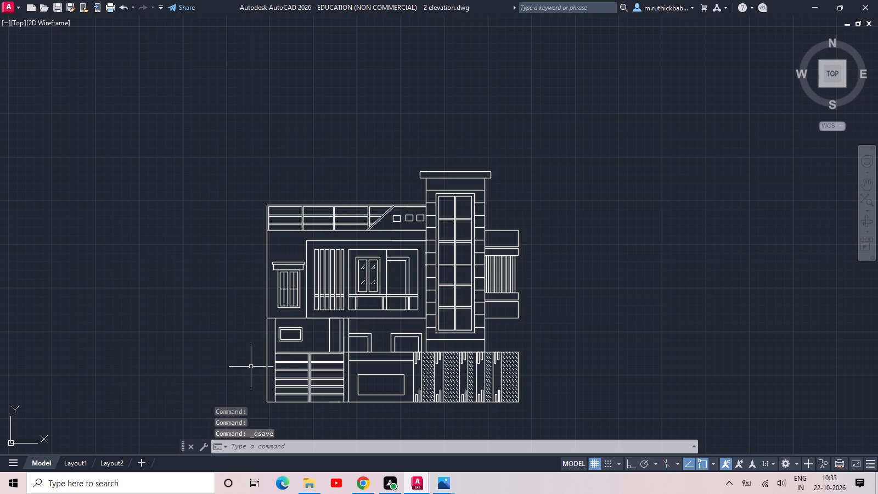
Start a plot of the model and set the plot area to a window enclosing the whole building elevation.
key("ctrl+p")
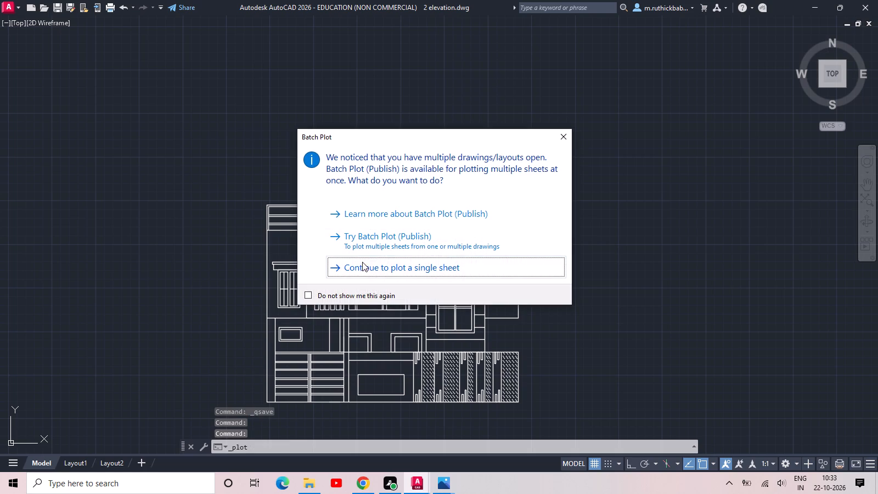
left_click(568, 132)
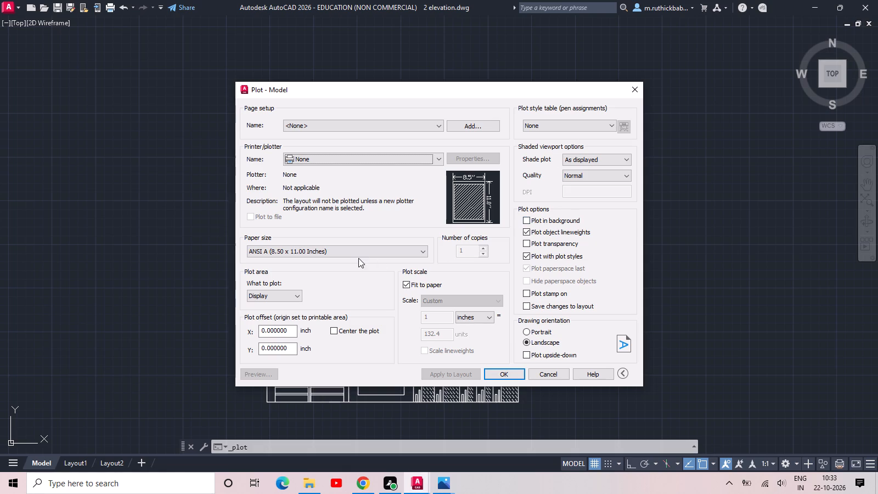
left_click(292, 294)
left_click(283, 325)
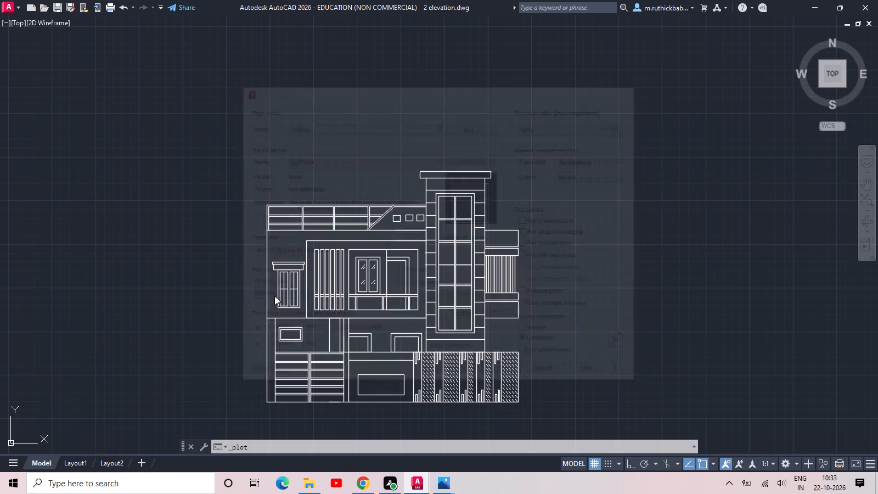
left_click(211, 143)
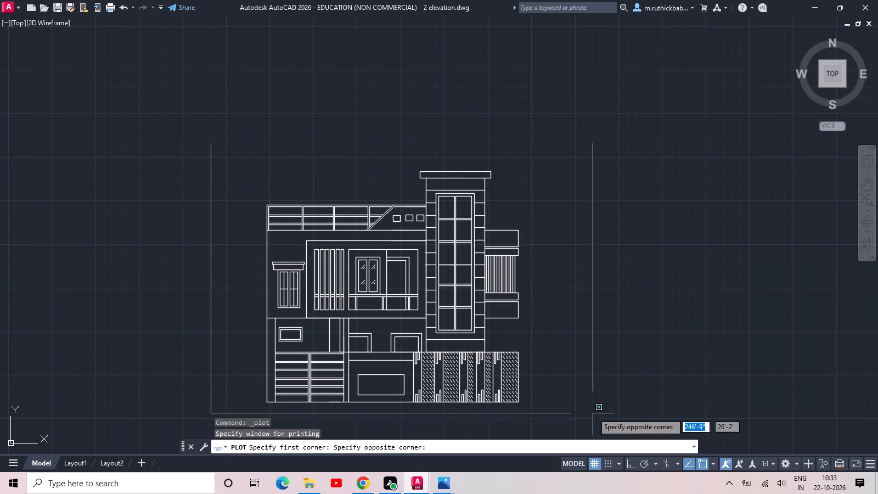
left_click(560, 418)
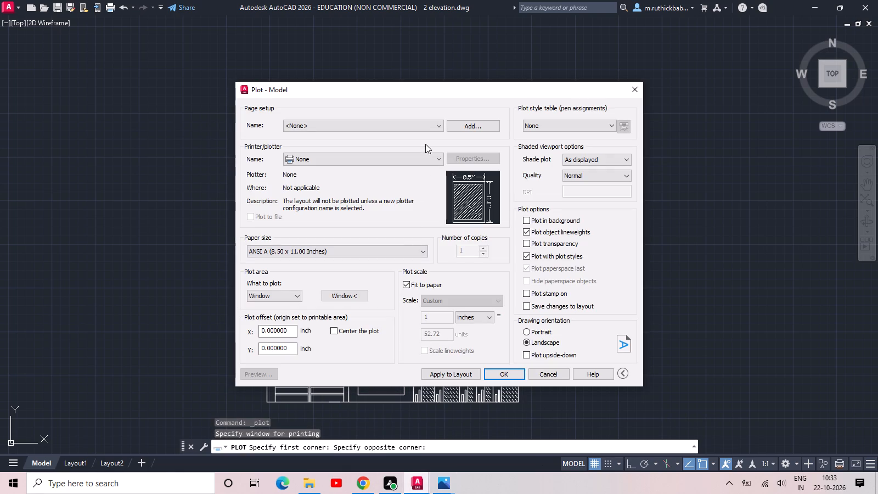
Set the plotter to DWG To PDF.pc3.
left_click(423, 158)
left_click(358, 292)
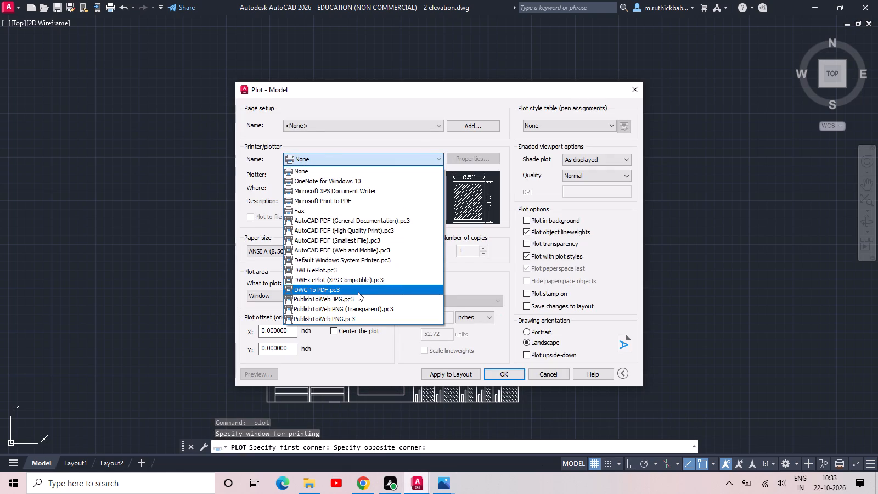
left_click(493, 370)
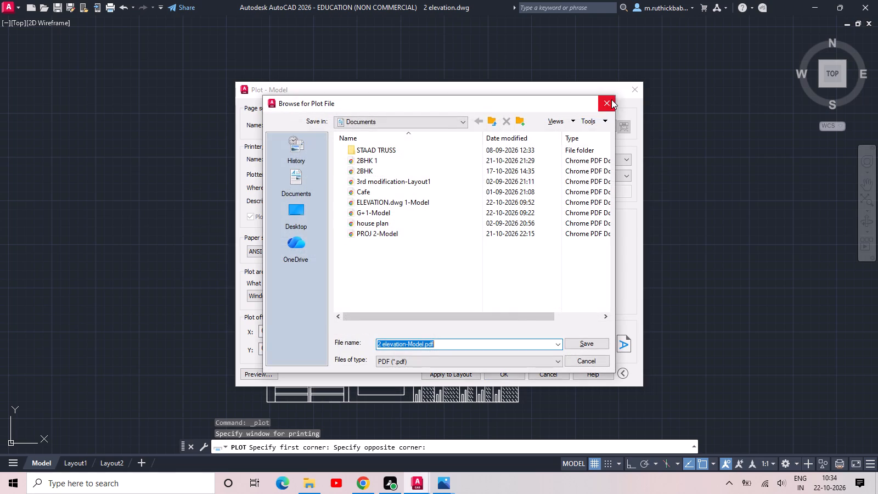
left_click(612, 99)
Set the plot's paper size to ISO A4 (210.00 x 297.00 MM).
left_click(315, 250)
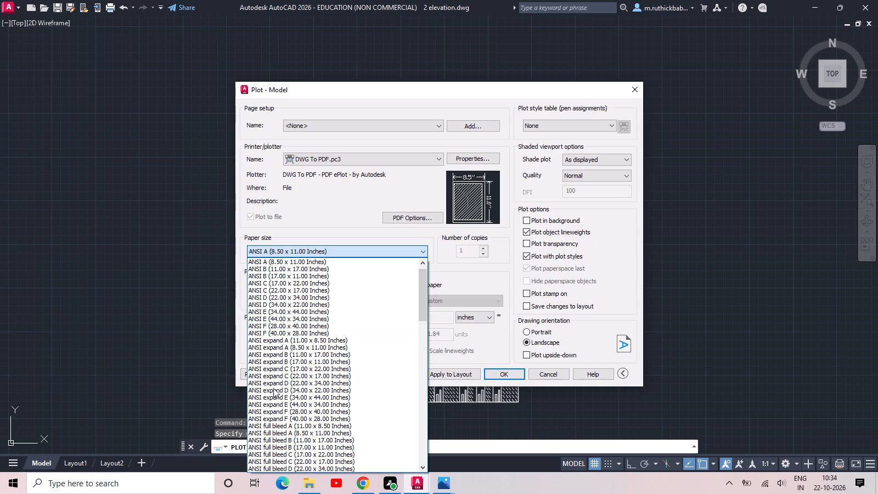
scroll(273, 406, "down", 7)
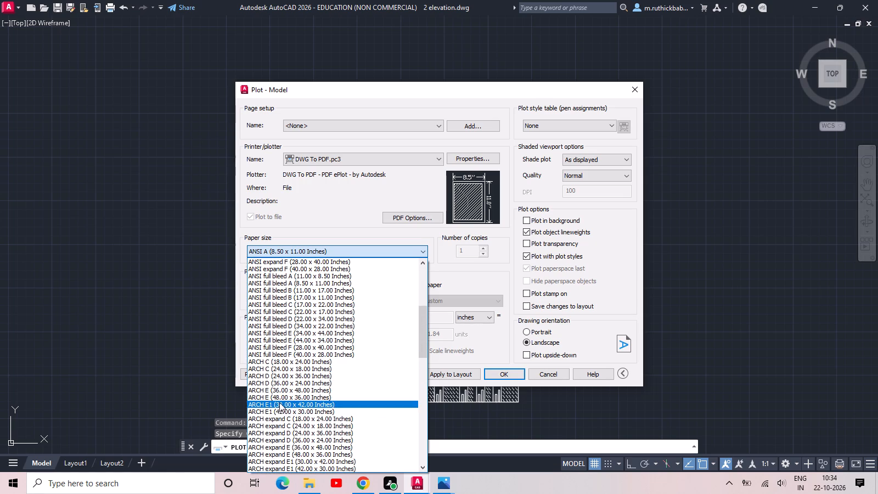
scroll(281, 423, "down", 5)
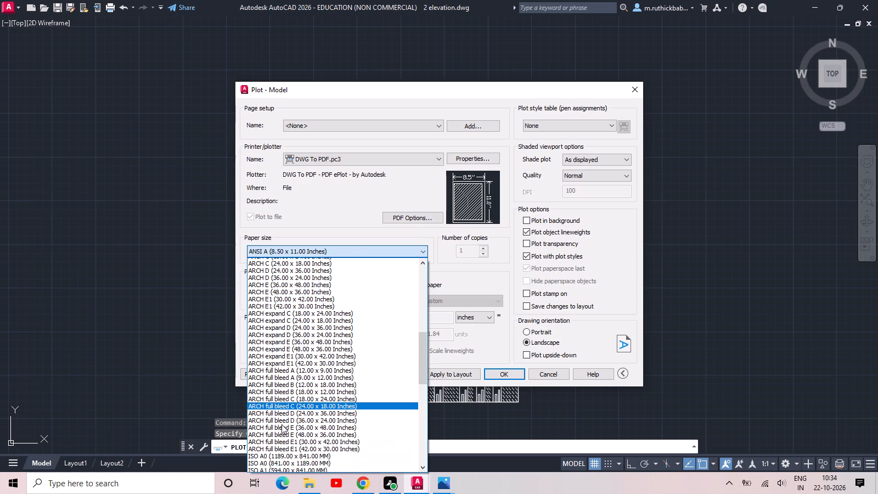
scroll(282, 424, "up", 4)
scroll(282, 424, "down", 7)
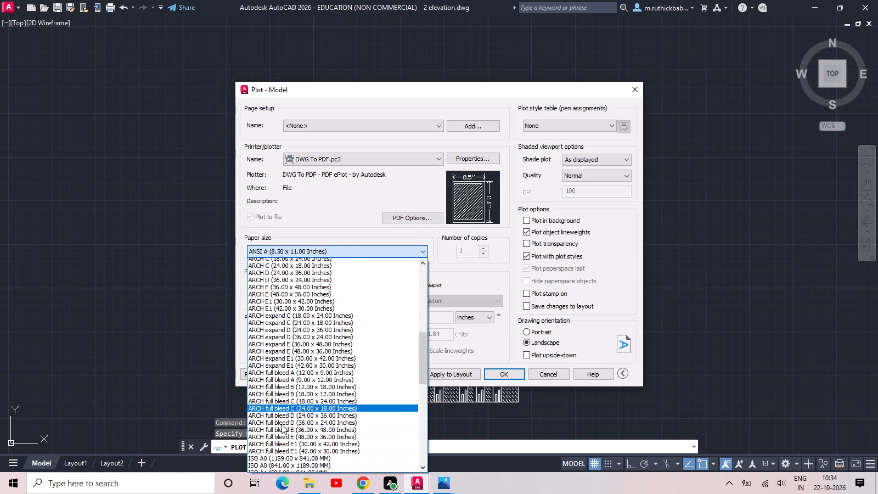
left_click(285, 445)
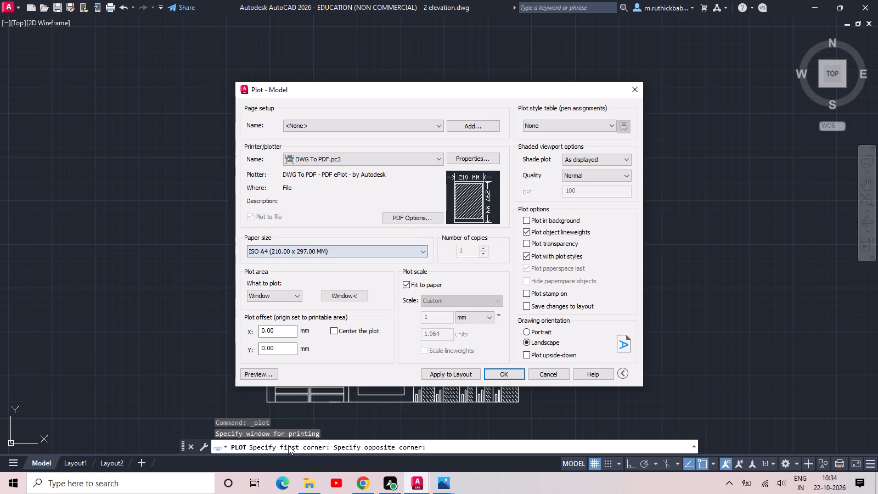
Plot the elevation to a PDF saved as 2 elevation-Model.pdf in the Documents folder.
left_click(503, 377)
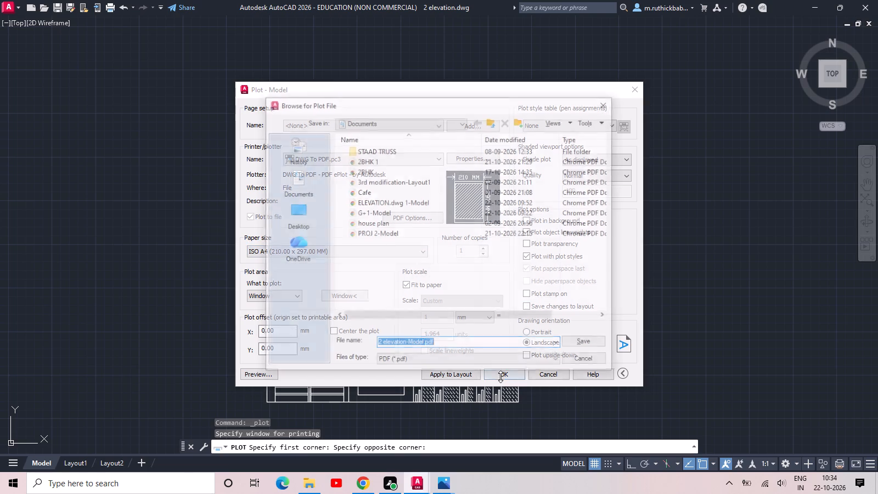
left_click(593, 344)
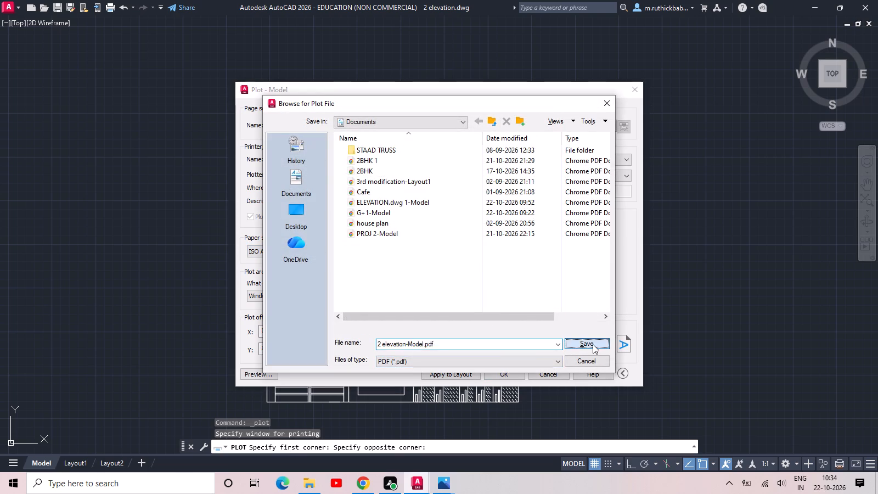
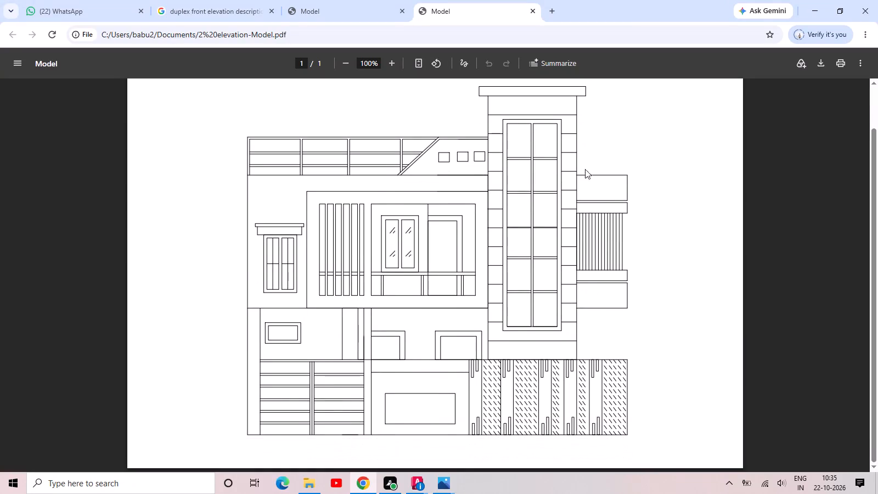
Close the plotted elevation PDF, return to the 2 elevation.dwg drawing in AutoCAD and dismiss the plot notification.
left_click(530, 7)
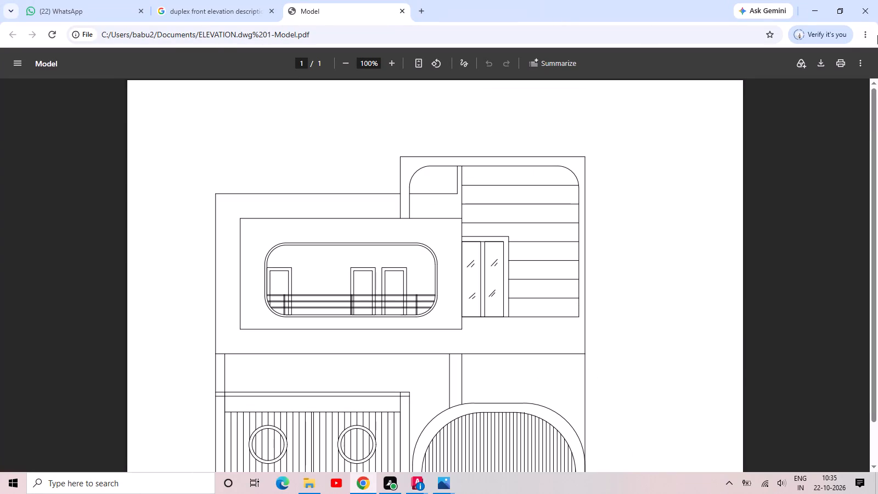
left_click(426, 486)
left_click(538, 436)
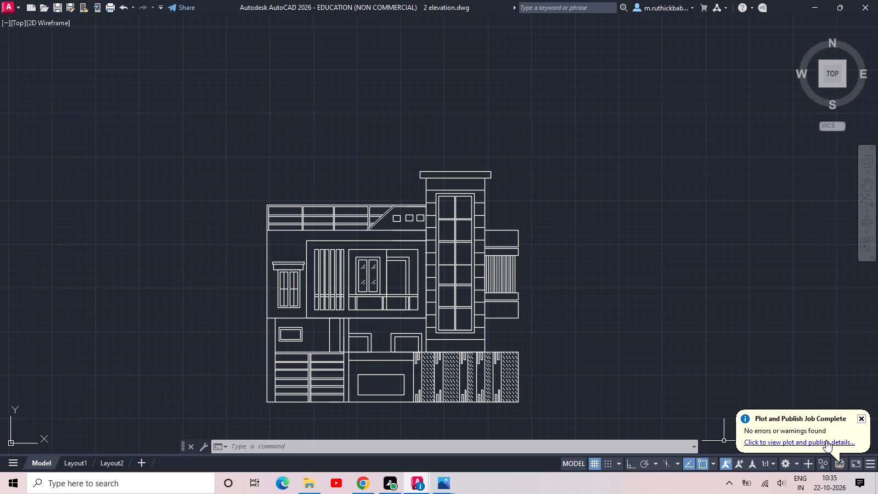
left_click(864, 417)
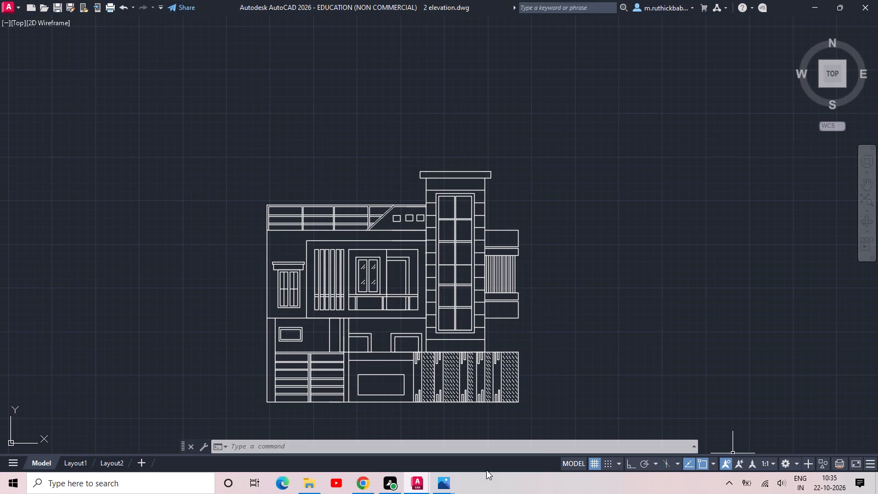
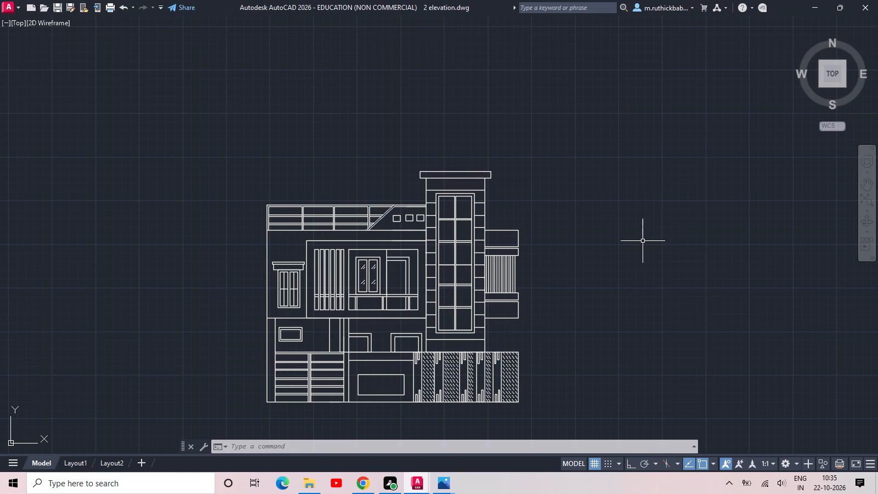
Look up the drawing's log file name with the LOGFILENAME variable.
type("lo")
key("g")
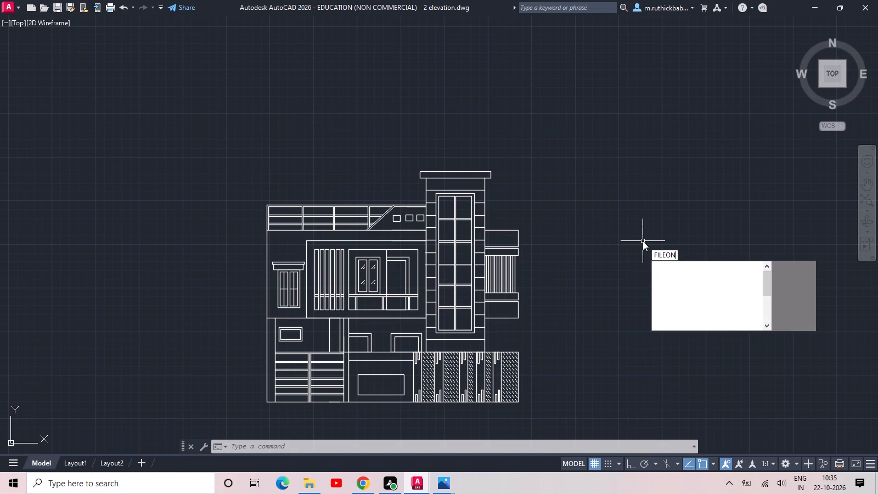
key("Down")
key("Down")
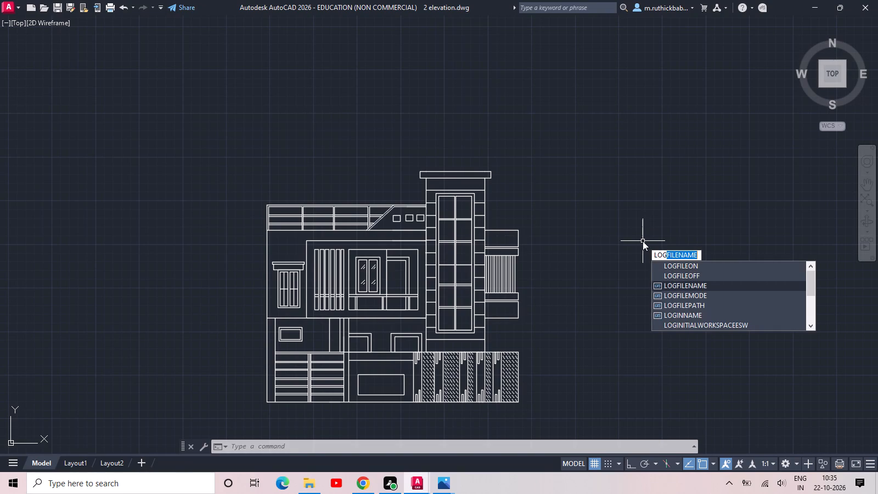
key("Return")
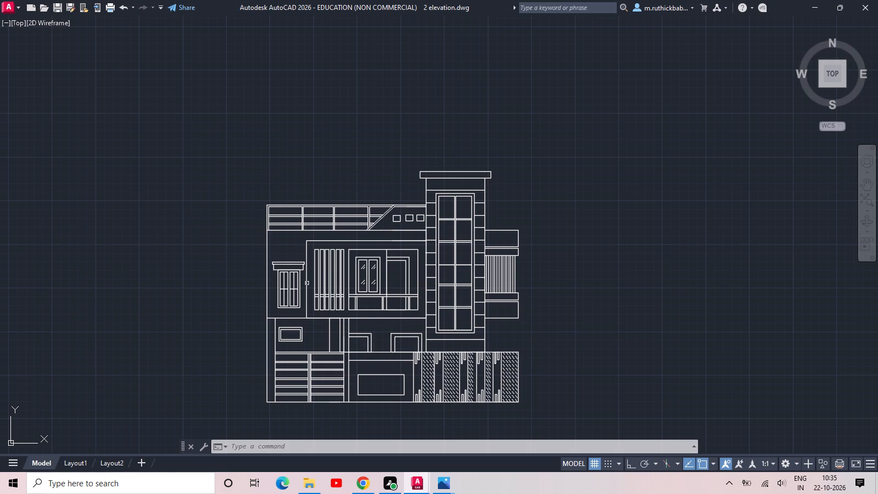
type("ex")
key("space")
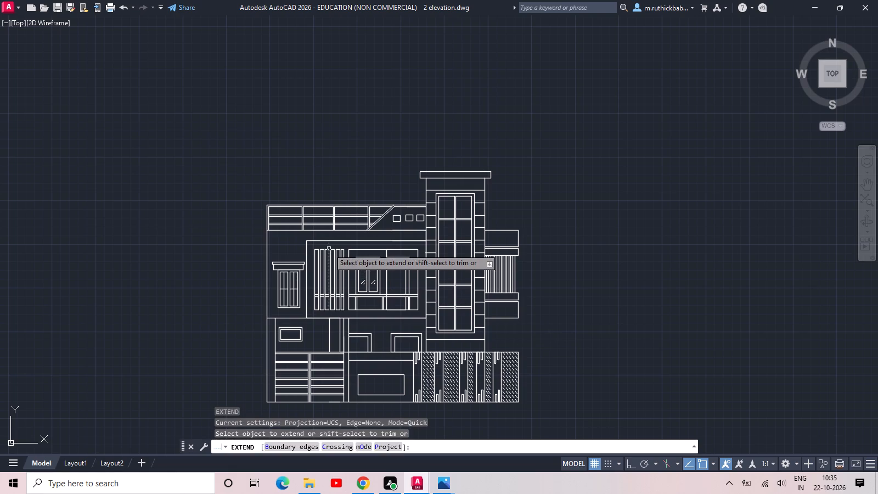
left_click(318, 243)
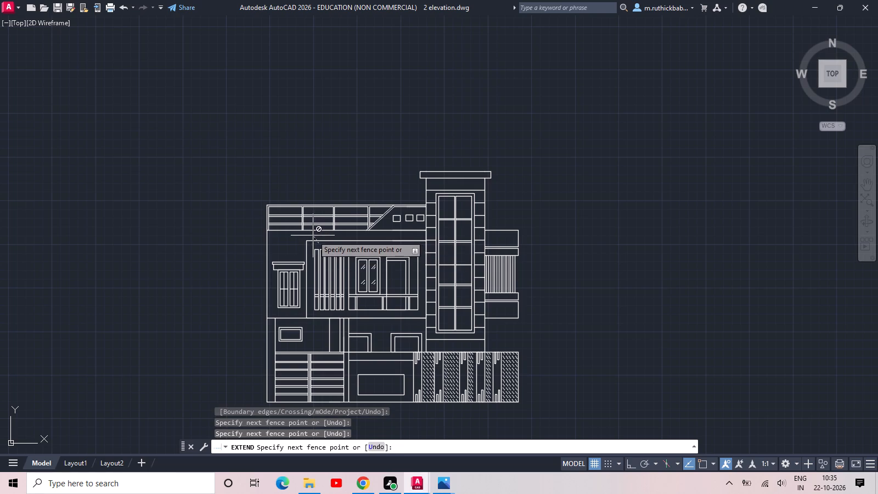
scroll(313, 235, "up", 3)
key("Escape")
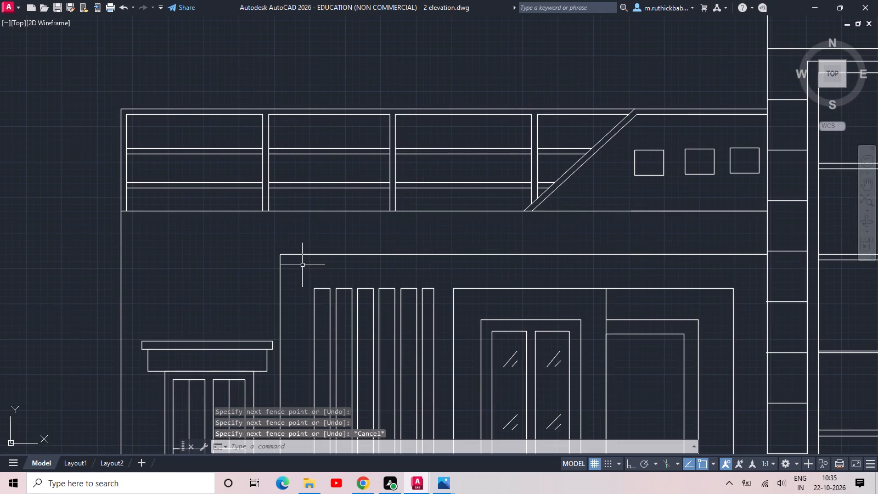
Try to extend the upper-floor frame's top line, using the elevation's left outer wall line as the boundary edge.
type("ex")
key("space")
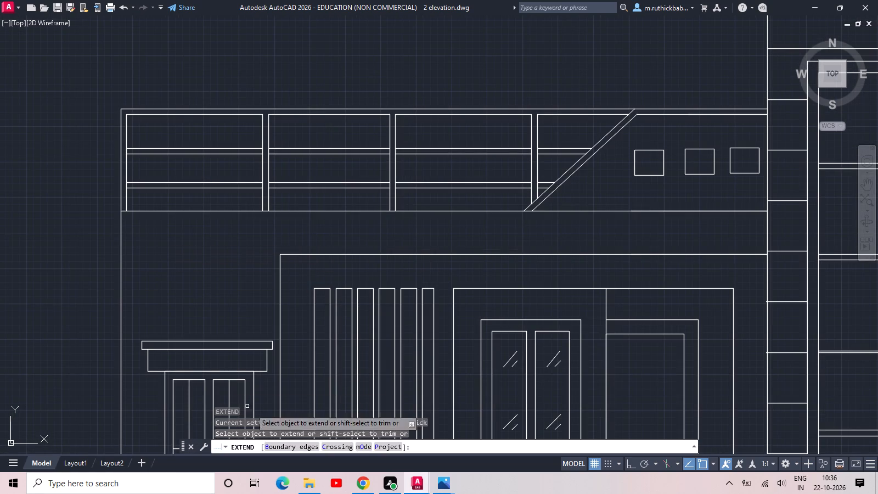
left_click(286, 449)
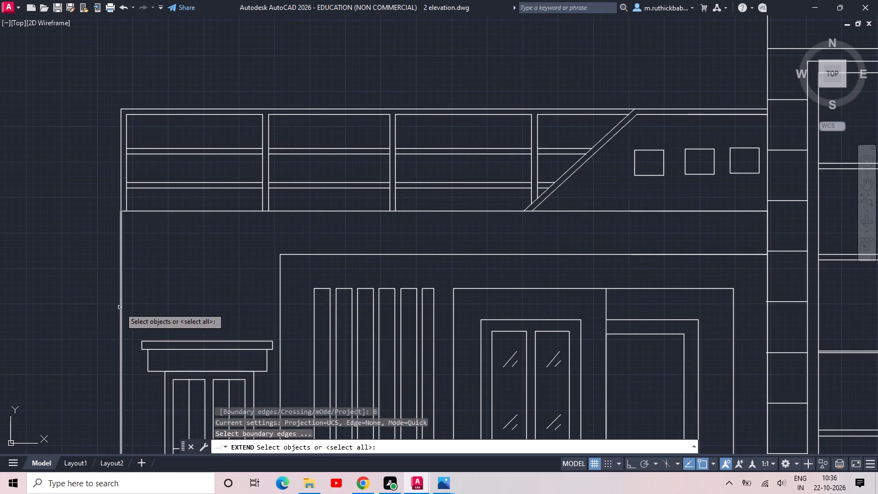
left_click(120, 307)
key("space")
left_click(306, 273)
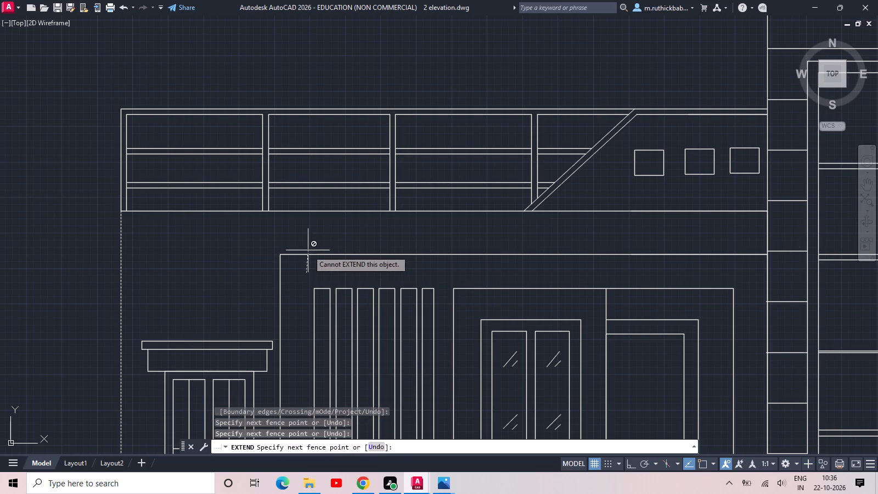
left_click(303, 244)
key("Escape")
Draw a horizontal line from the upper-floor frame's top-left corner to the left outer wall line, below the terrace railing.
key("l")
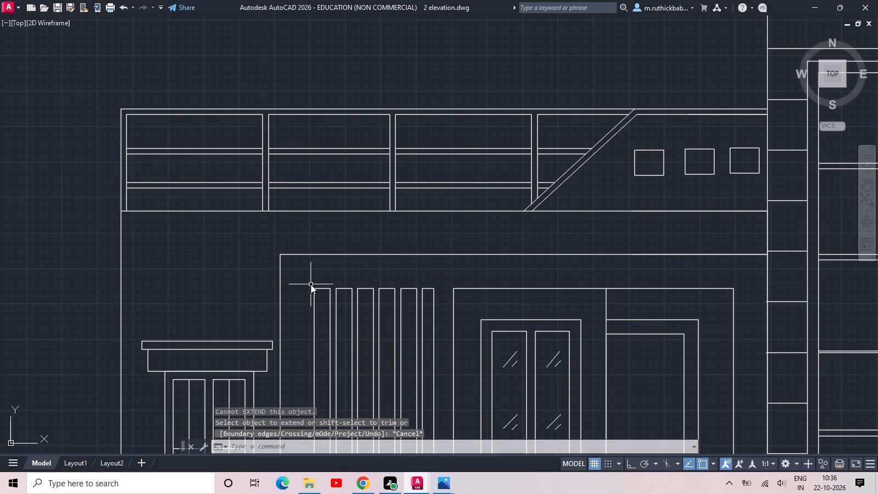
key("space")
left_click(279, 253)
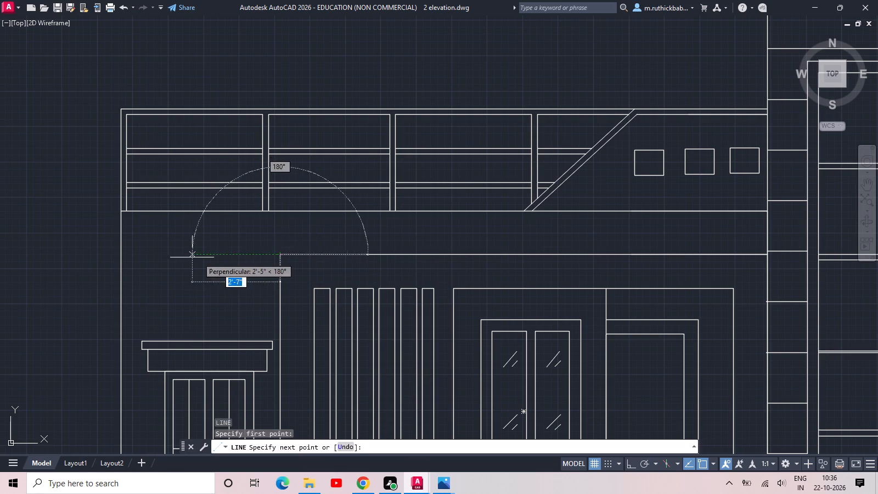
left_click(122, 255)
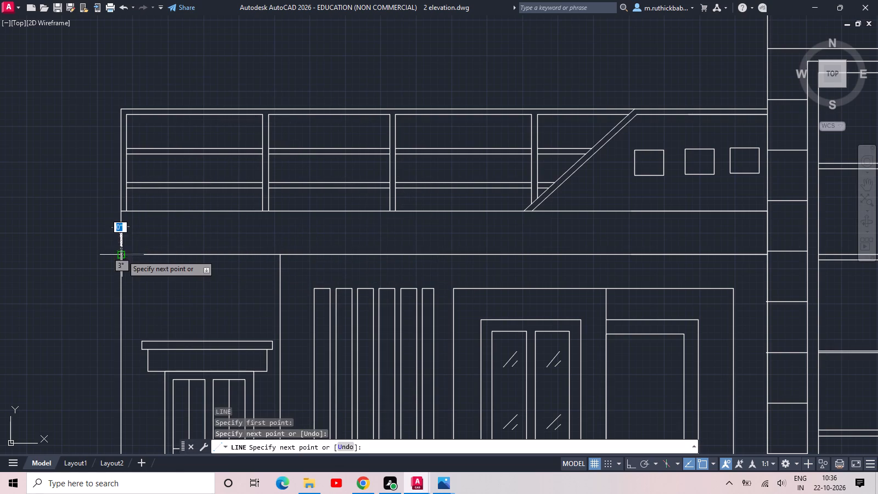
key("Escape")
key("Escape")
scroll(202, 254, "down", 3)
middle_click_drag(213, 267, 264, 257)
scroll(264, 256, "up", 1)
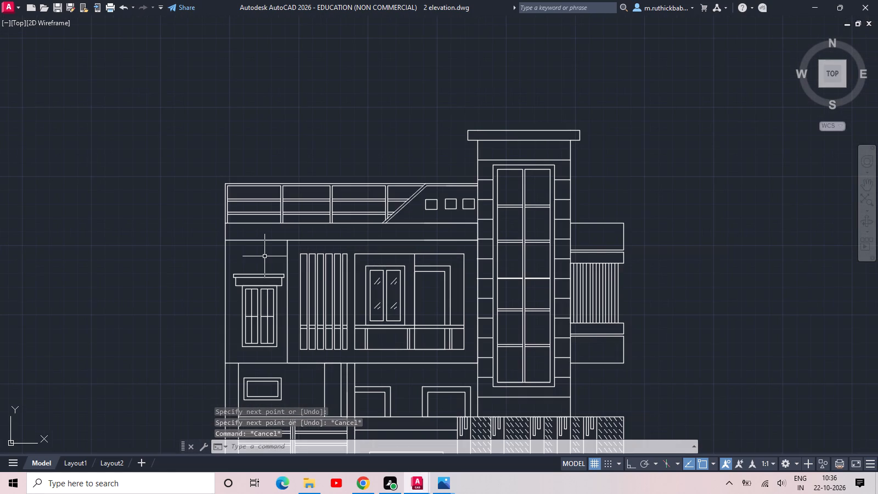
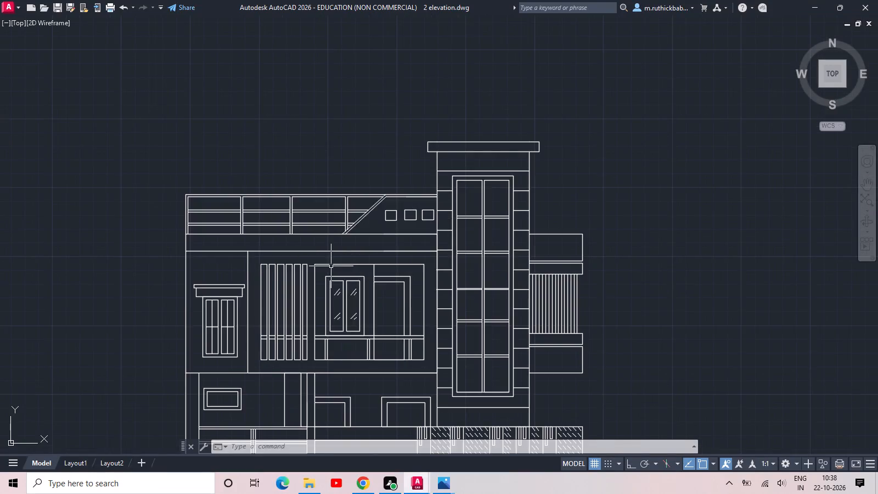
Check the completed building elevation as a whole, from the terrace railing and stair tower down to the ground-level wall.
scroll(331, 267, "up", 1)
scroll(333, 270, "down", 2)
middle_click_drag(340, 304, 369, 256)
scroll(367, 291, "up", 1)
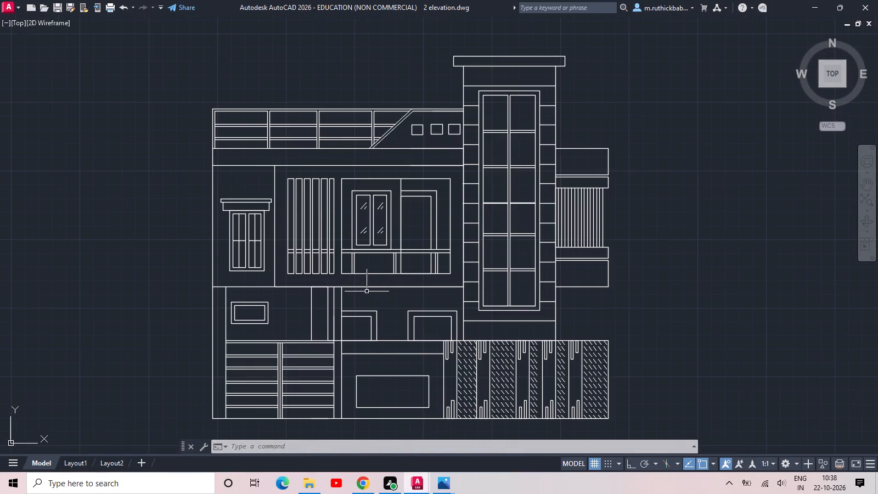
scroll(367, 291, "down", 1)
scroll(367, 291, "up", 2)
scroll(367, 291, "down", 2)
scroll(367, 291, "up", 1)
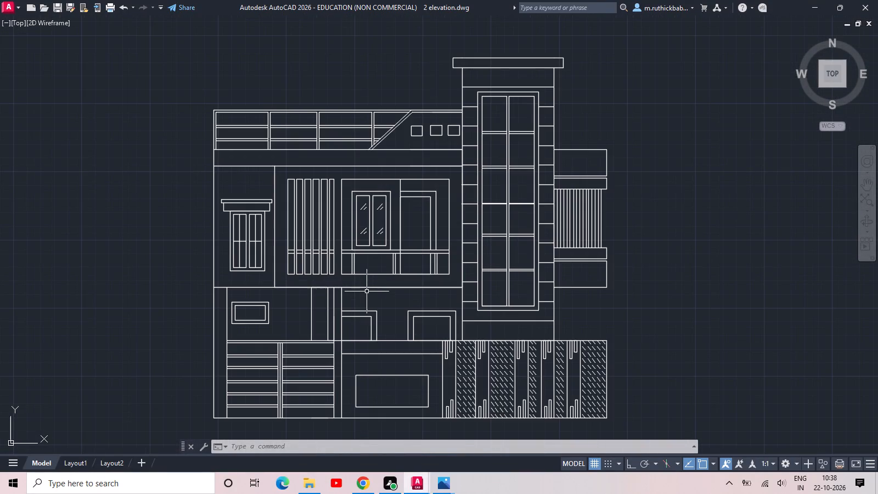
scroll(367, 291, "down", 1)
scroll(367, 291, "up", 1)
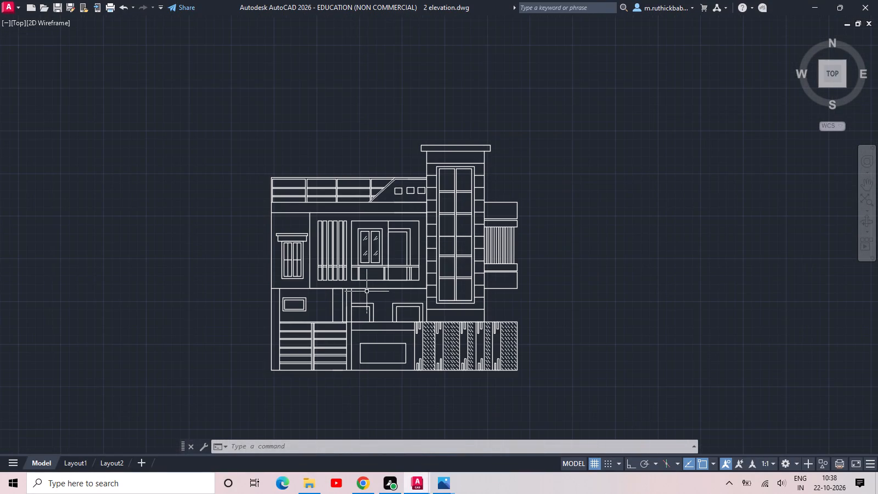
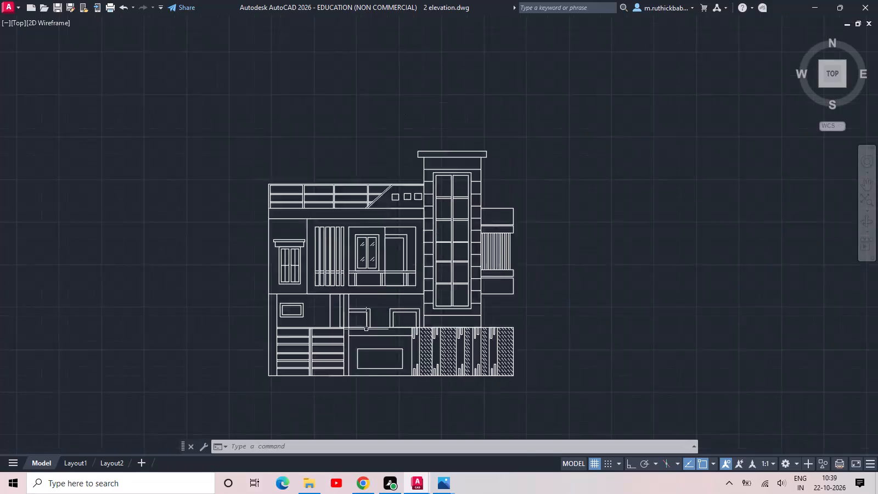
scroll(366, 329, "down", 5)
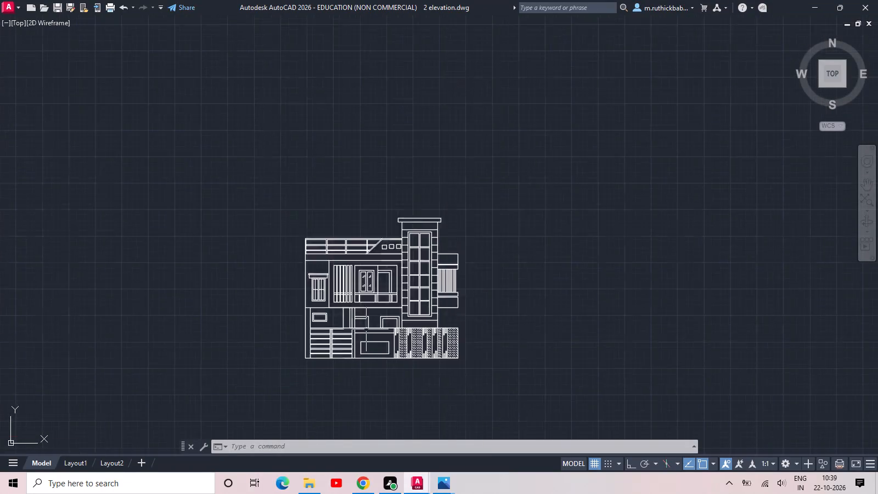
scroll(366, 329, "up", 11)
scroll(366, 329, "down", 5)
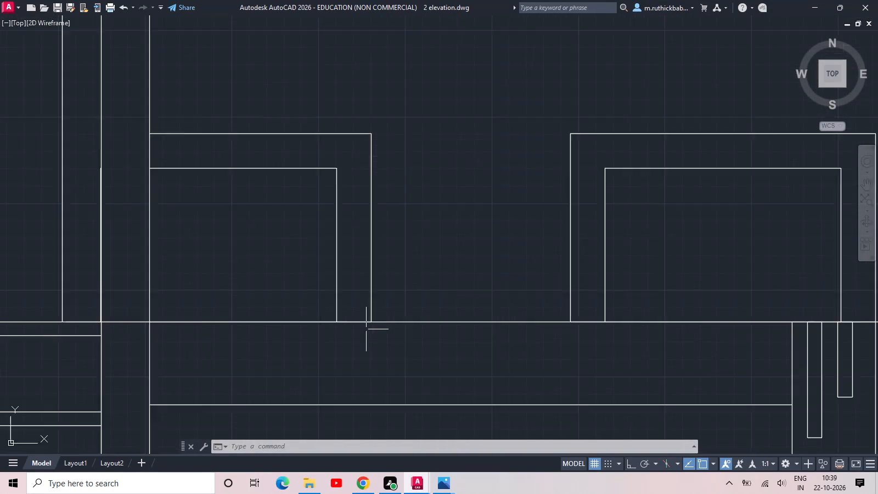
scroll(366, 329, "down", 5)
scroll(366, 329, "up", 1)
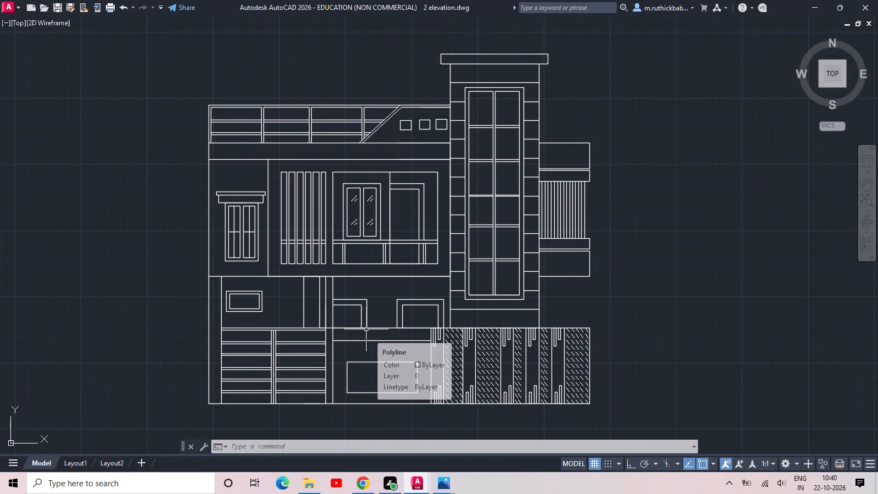
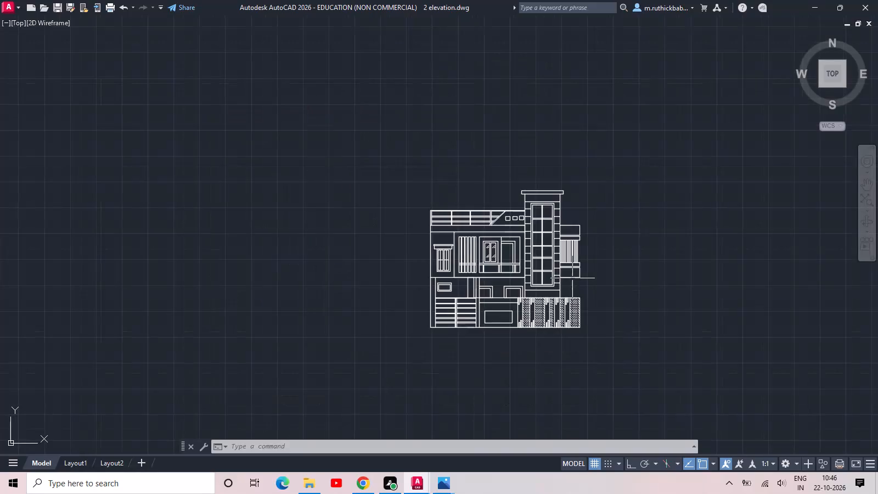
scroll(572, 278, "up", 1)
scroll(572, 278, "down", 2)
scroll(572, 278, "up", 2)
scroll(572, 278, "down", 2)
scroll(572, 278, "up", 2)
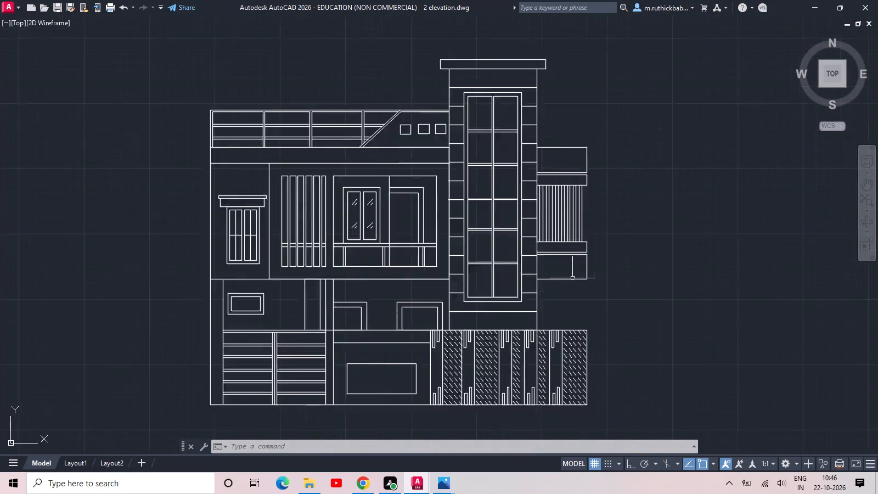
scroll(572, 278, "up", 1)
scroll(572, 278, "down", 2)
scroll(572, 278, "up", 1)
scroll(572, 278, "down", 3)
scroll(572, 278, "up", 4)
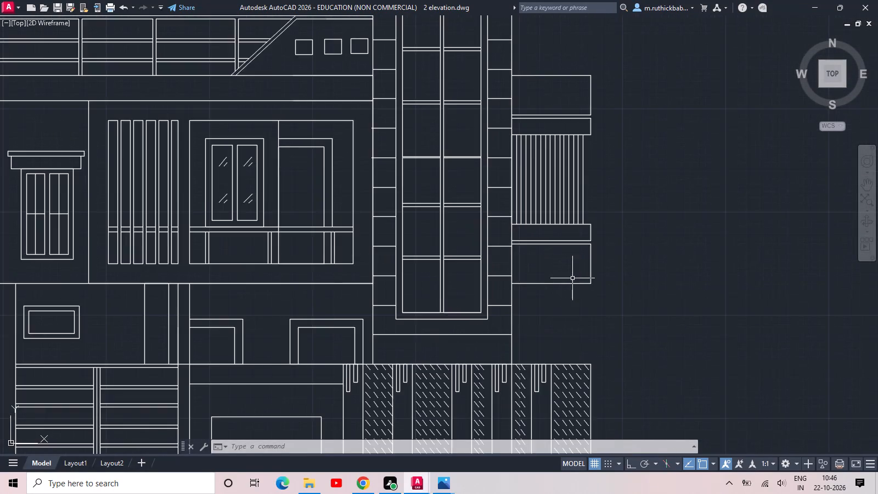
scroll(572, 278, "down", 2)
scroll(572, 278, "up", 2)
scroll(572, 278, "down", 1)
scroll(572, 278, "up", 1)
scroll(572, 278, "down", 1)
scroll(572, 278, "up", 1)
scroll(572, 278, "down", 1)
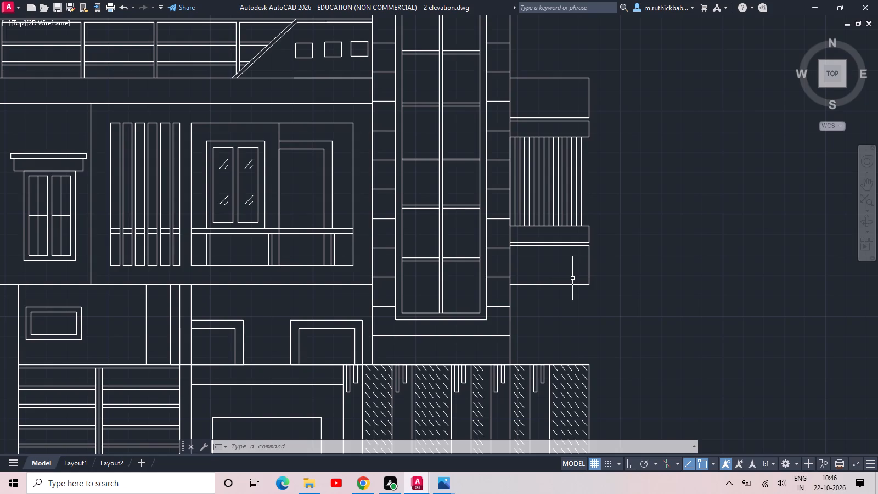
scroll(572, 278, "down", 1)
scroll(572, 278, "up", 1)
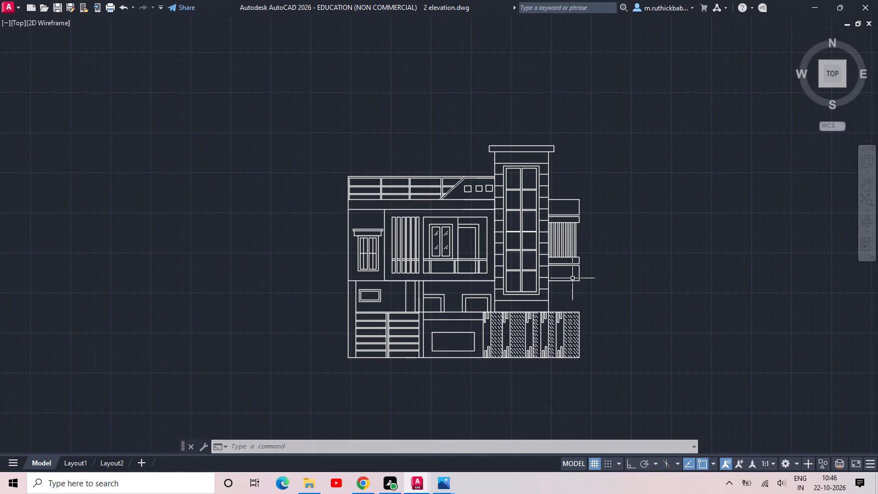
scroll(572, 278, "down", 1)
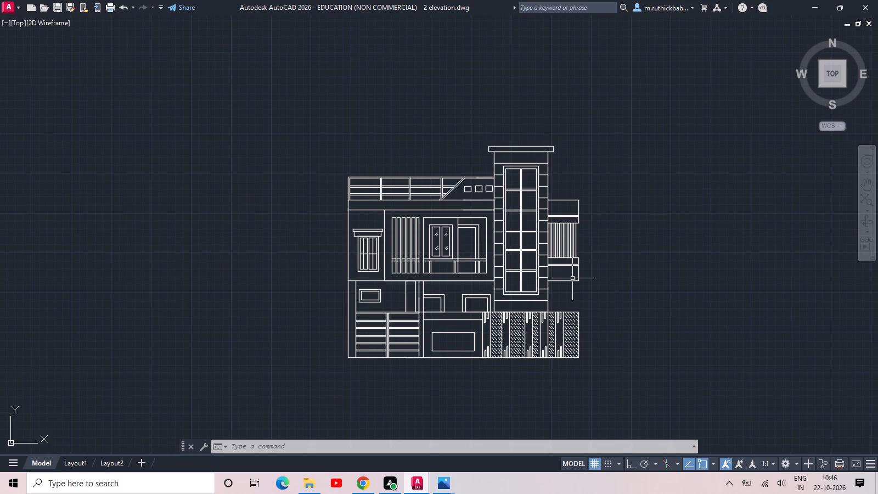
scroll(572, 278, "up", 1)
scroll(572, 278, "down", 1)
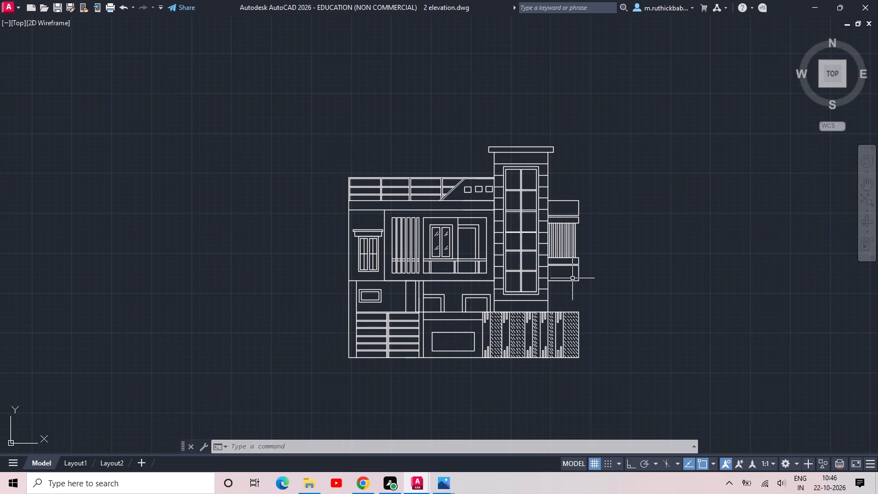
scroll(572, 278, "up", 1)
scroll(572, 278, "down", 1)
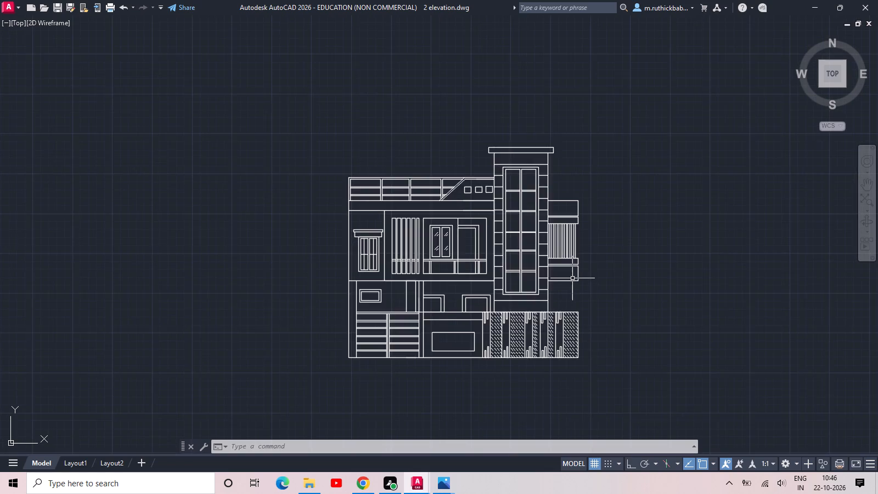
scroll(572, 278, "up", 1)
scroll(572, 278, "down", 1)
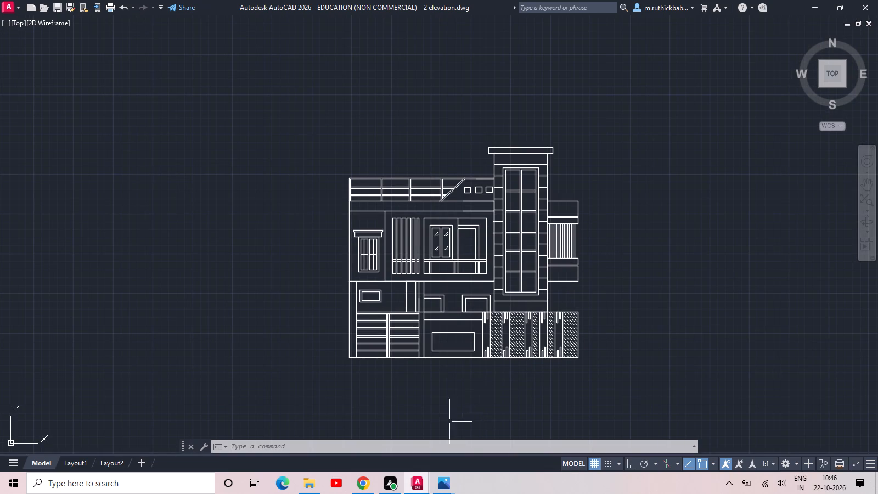